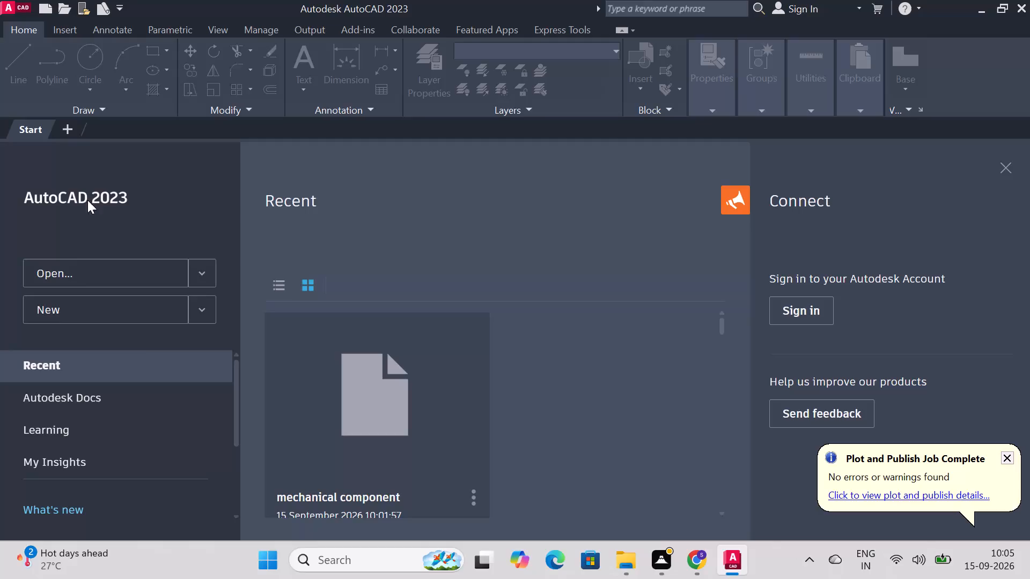
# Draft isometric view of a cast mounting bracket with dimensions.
# Create a new blank drawing from the start page.
pyautogui.click(80, 313)
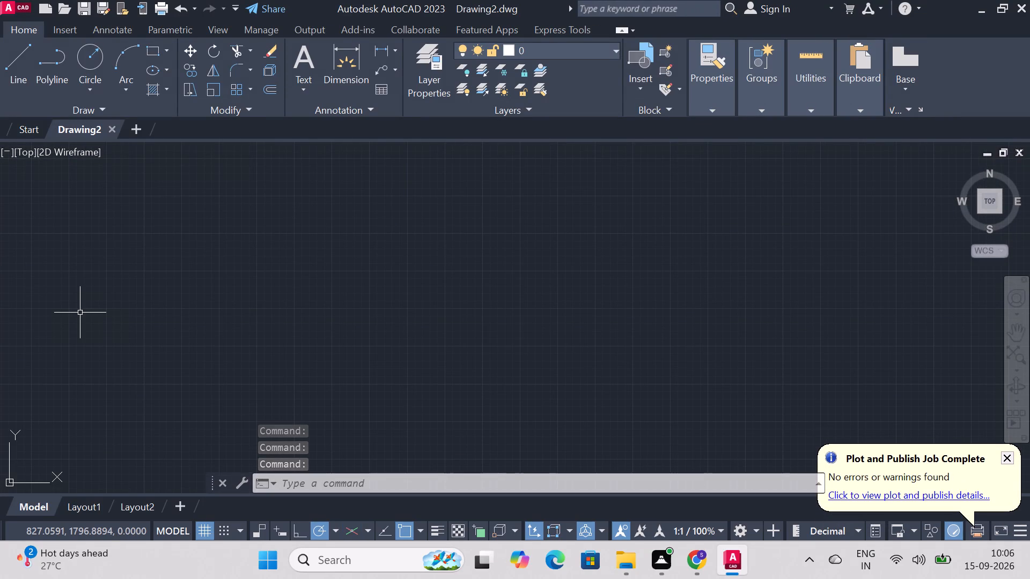
# Turn on command log file recording with LOGFILEON.
pyautogui.write('log')
pyautogui.write('file')
pyautogui.write('om')
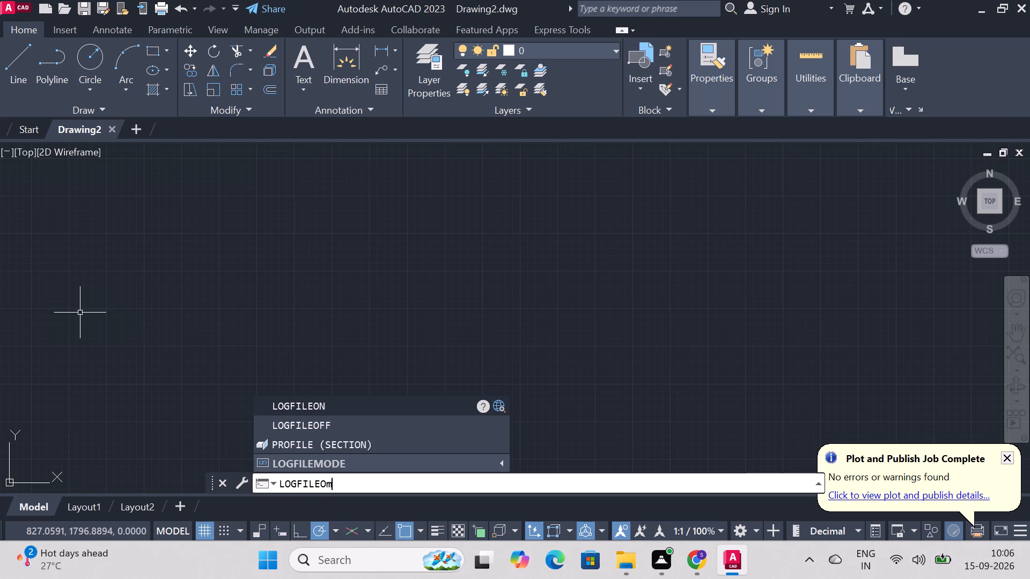
pyautogui.press('BackSpace')
pyautogui.press('n')
pyautogui.press('Return')
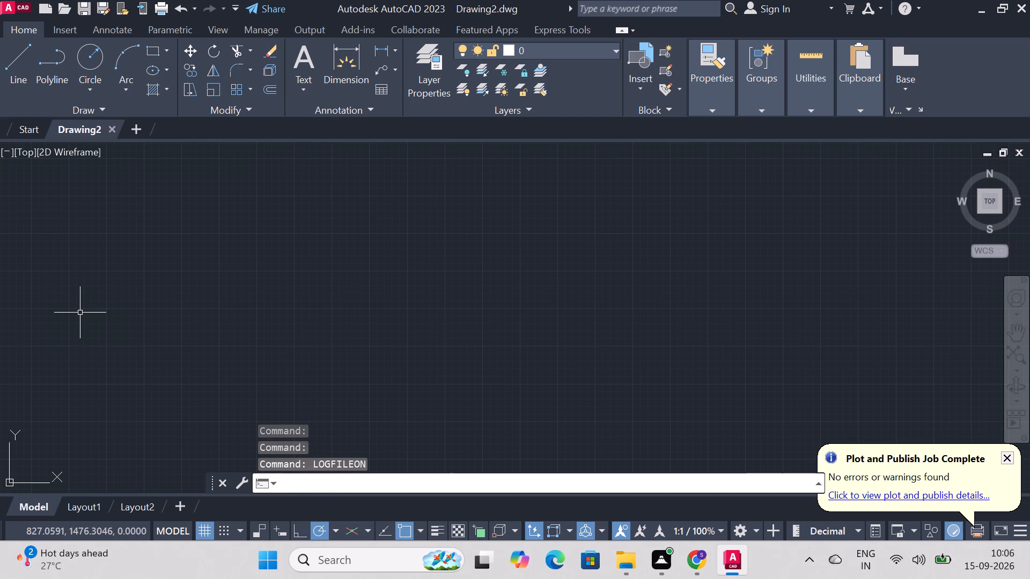
# Set the drawing units' length precision to one decimal place (0.0).
pyautogui.write('units')
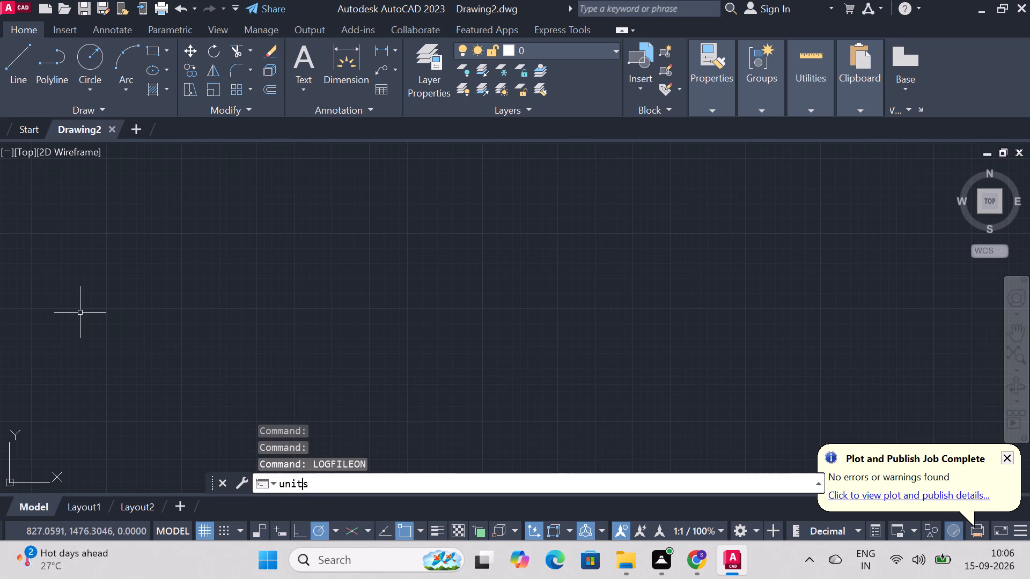
pyautogui.press('Return')
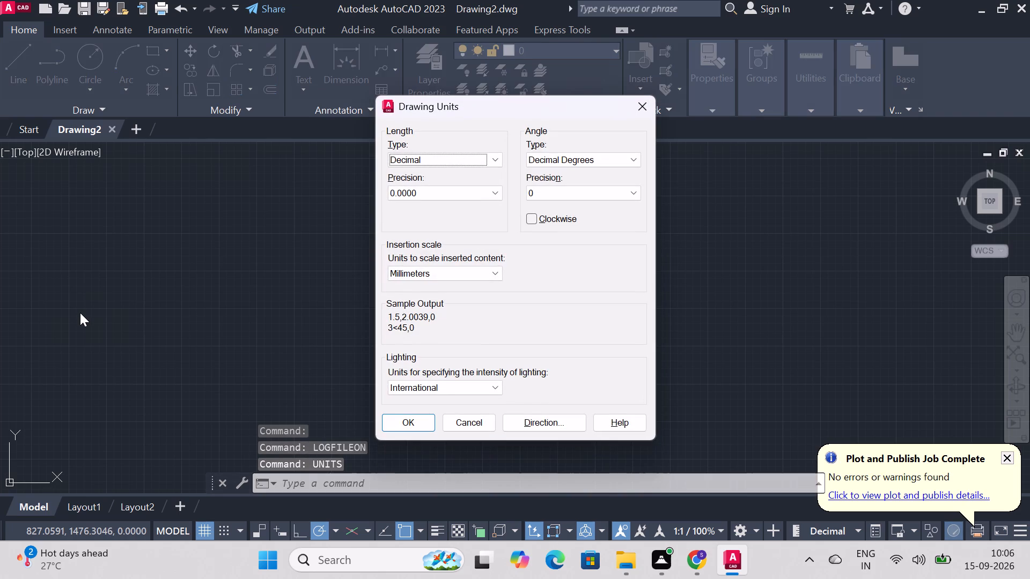
pyautogui.press('Tab')
pyautogui.press('Up')
pyautogui.press('Up')
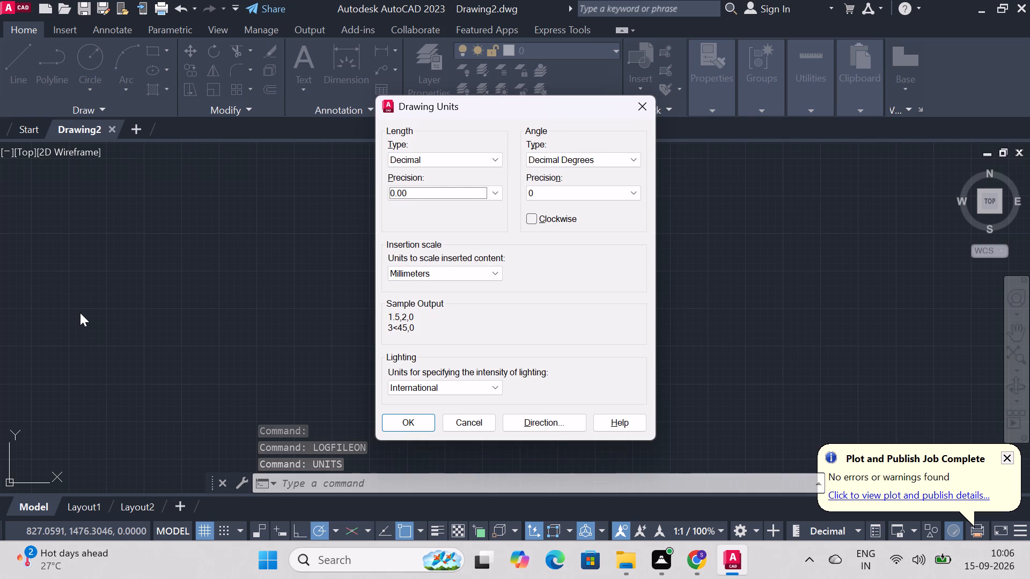
pyautogui.press('Up')
pyautogui.press('Return')
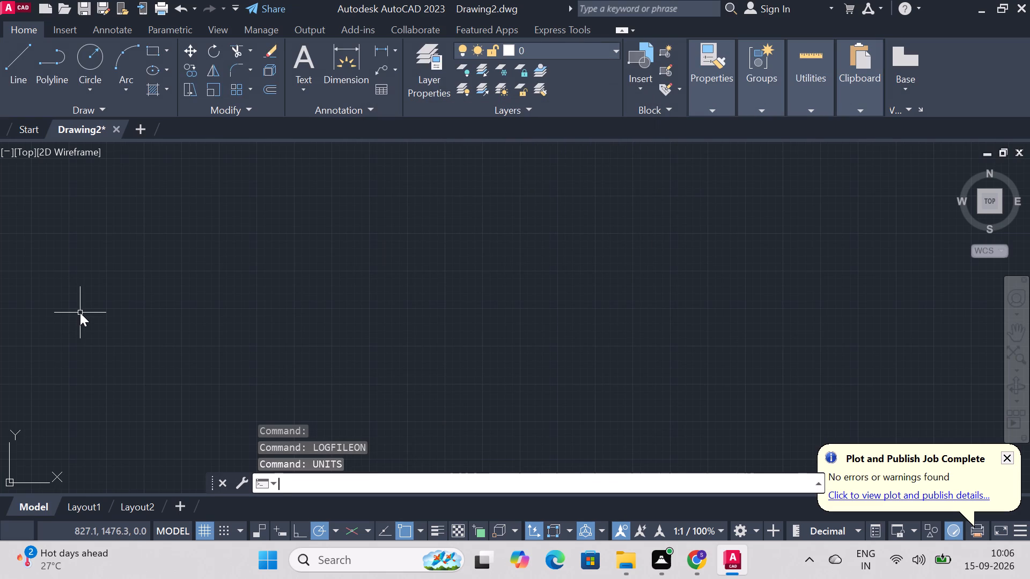
# Modify the ISO-25 dimension style to use an arrow size of 3.
pyautogui.press('d')
pyautogui.press('Return')
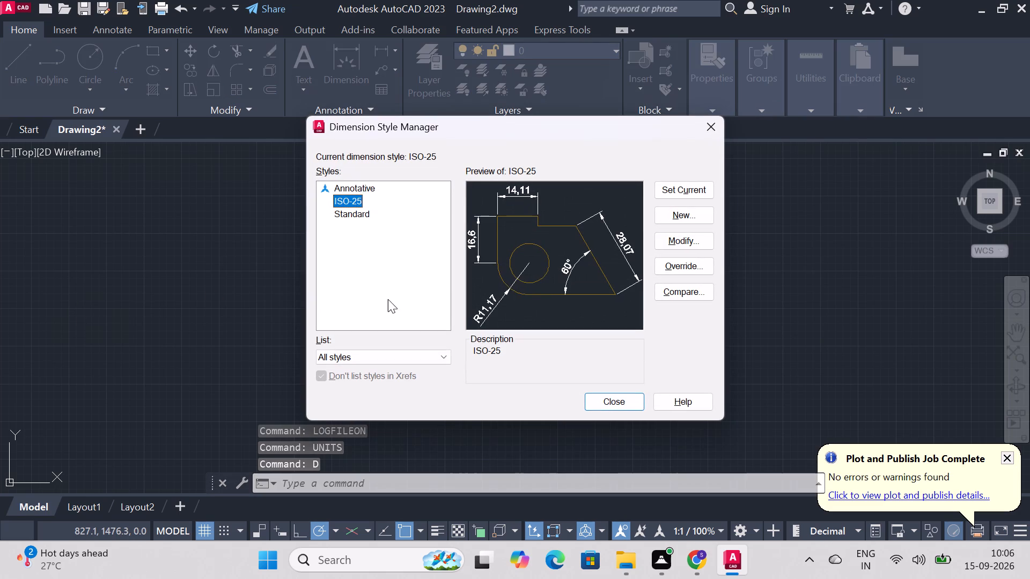
pyautogui.click(685, 241)
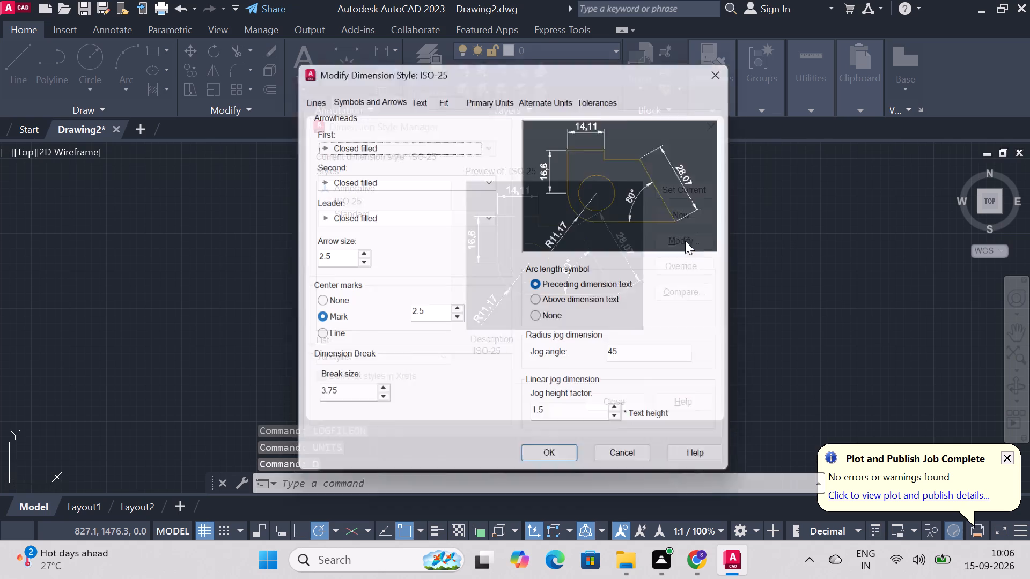
pyautogui.click(336, 257)
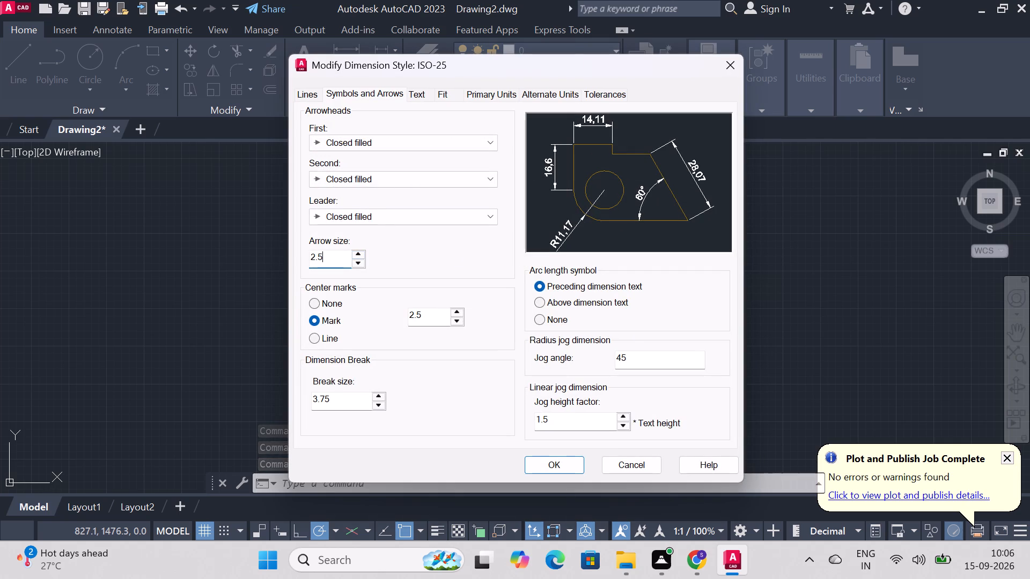
pyautogui.press('BackSpace')
pyautogui.press('BackSpace')
pyautogui.press('BackSpace')
pyautogui.press('3')
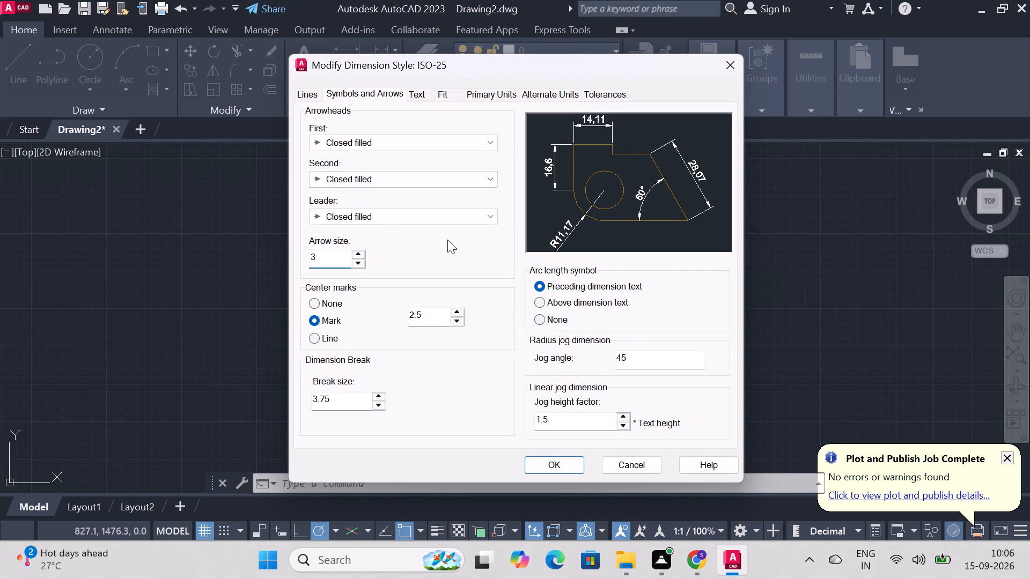
# Set the ISO-25 dimension text to horizontal alignment with a text height of 5, and accept the style changes.
pyautogui.click(424, 99)
pyautogui.click(543, 320)
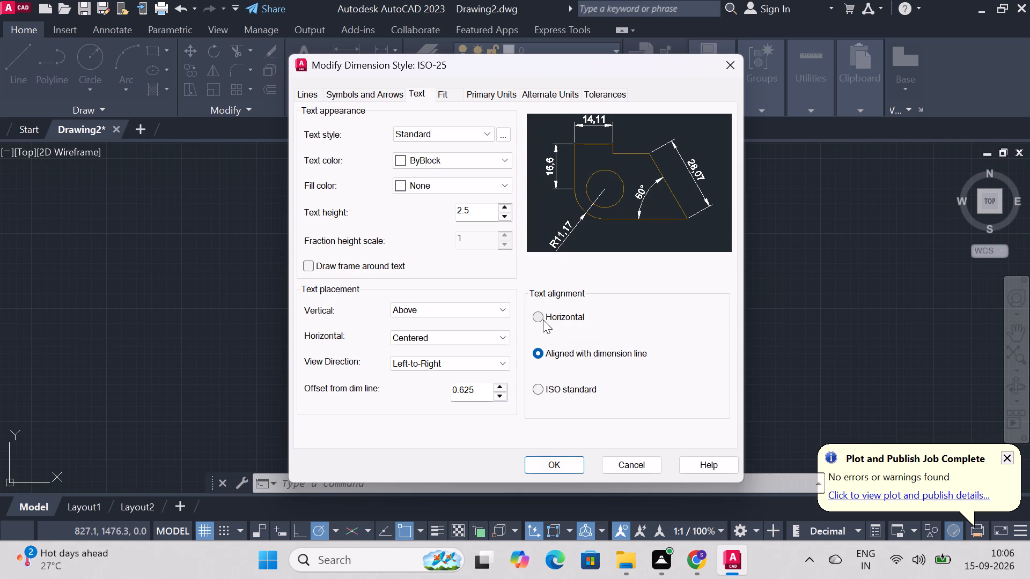
pyautogui.click(482, 205)
pyautogui.press('BackSpace')
pyautogui.press('BackSpace')
pyautogui.press('BackSpace')
pyautogui.press('BackSpace')
pyautogui.press('BackSpace')
pyautogui.press('BackSpace')
pyautogui.press('BackSpace')
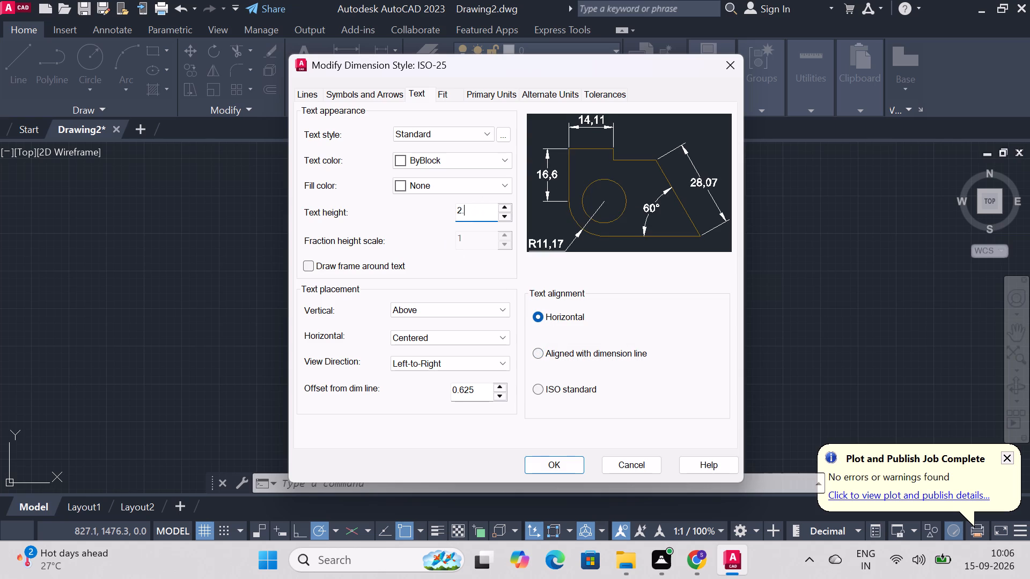
pyautogui.press('5')
pyautogui.click(556, 461)
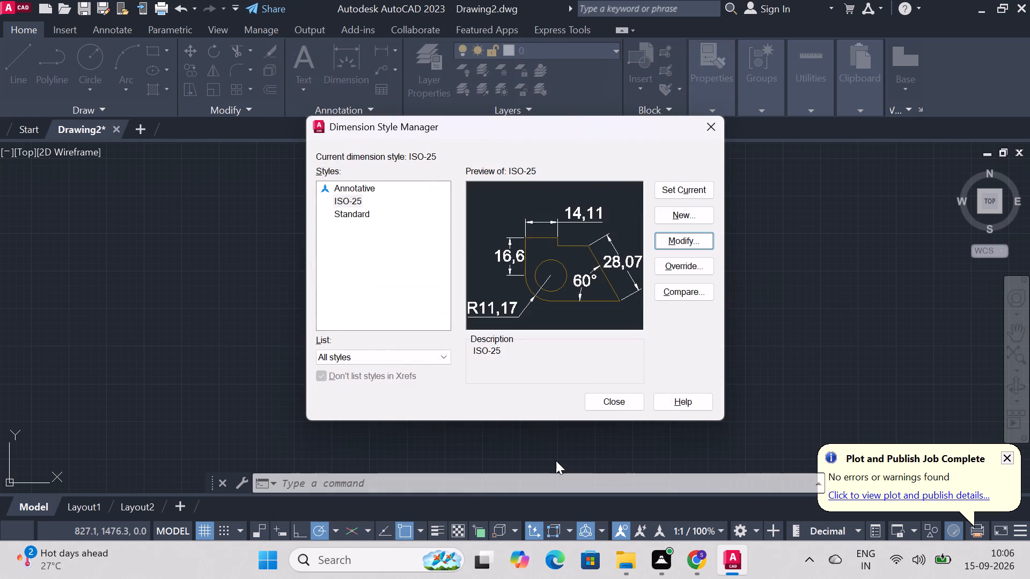
# Make ISO-25 the current dimension style and close the style manager.
pyautogui.click(681, 192)
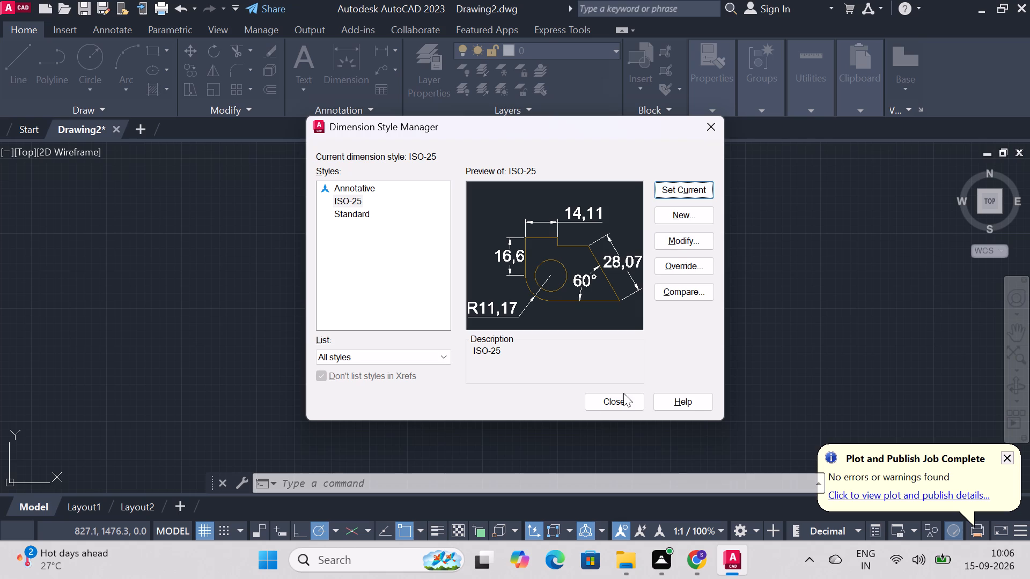
pyautogui.click(607, 414)
pyautogui.click(612, 409)
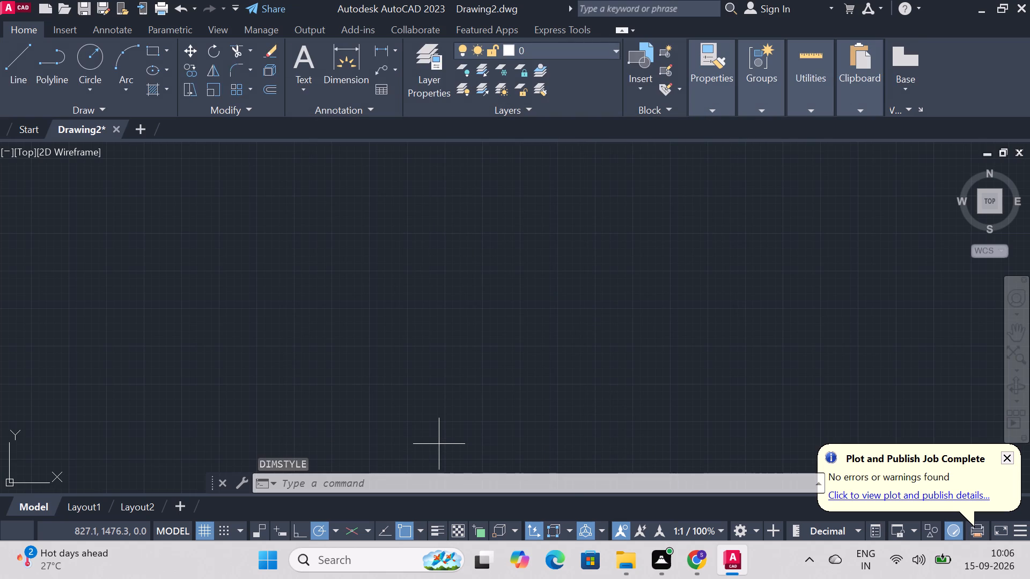
# Set the model space limits from 0,0 to 100,100 and show the whole limits area.
pyautogui.click(439, 444)
pyautogui.write('limits')
pyautogui.press('Return')
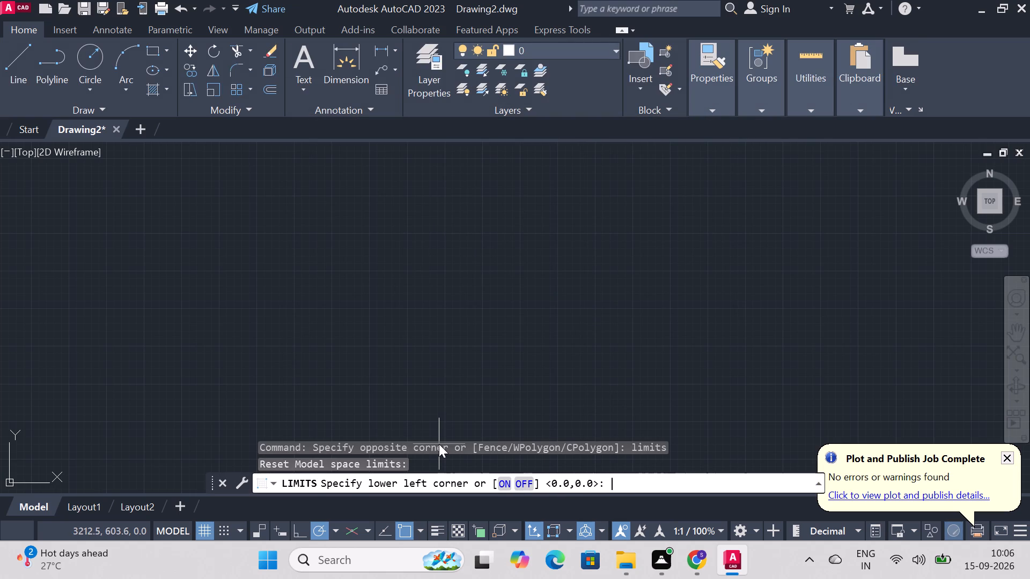
pyautogui.write('0,0')
pyautogui.press('Return')
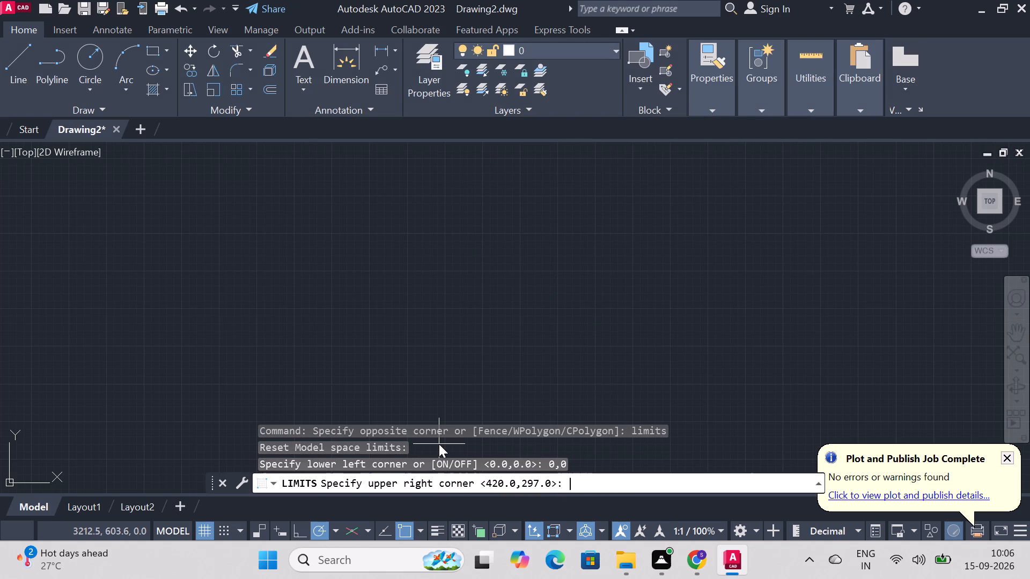
pyautogui.write('100')
pyautogui.write(',1')
pyautogui.write('00')
pyautogui.press('Return')
pyautogui.press('z')
pyautogui.press('Return')
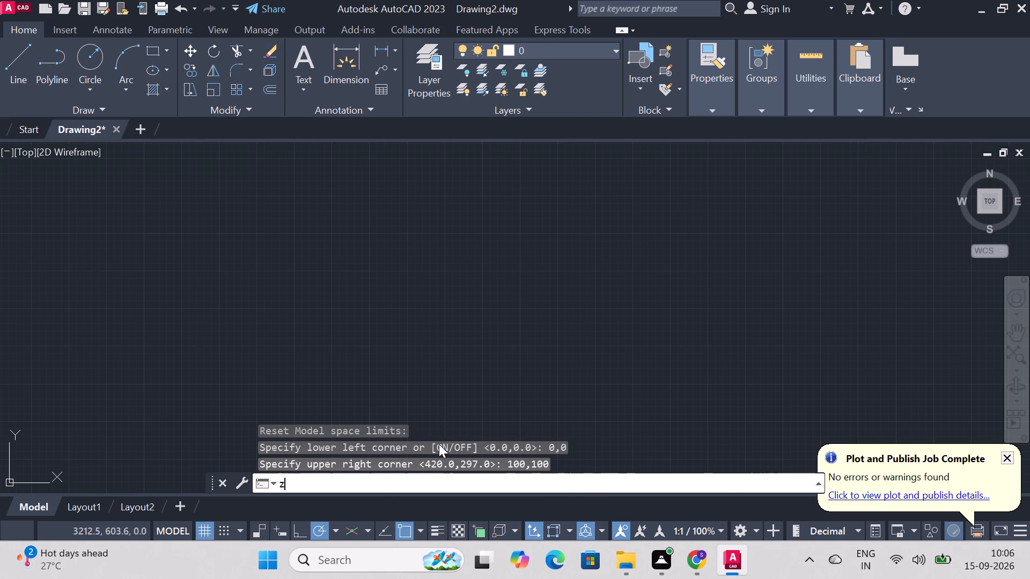
pyautogui.press('a')
pyautogui.press('Return')
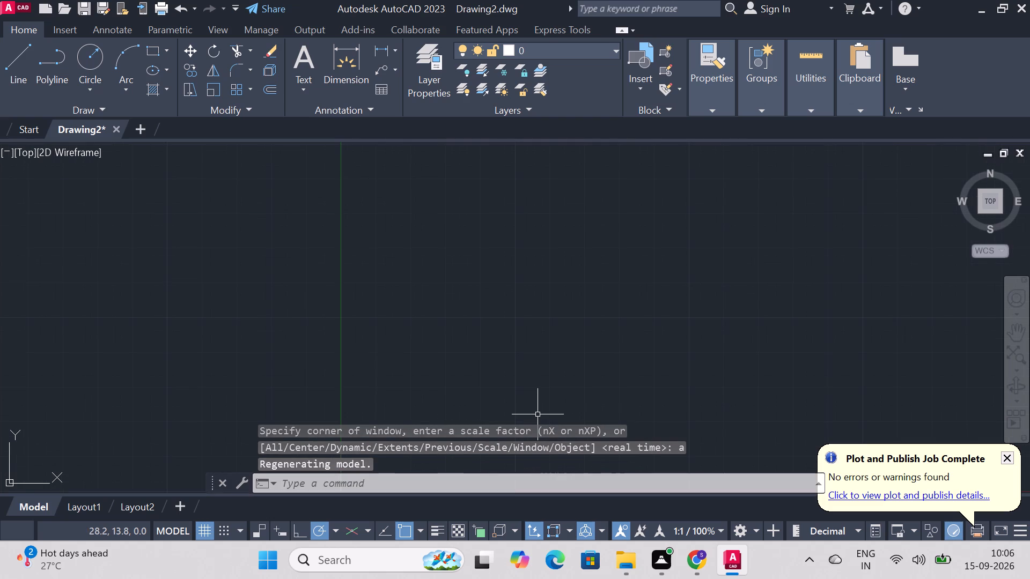
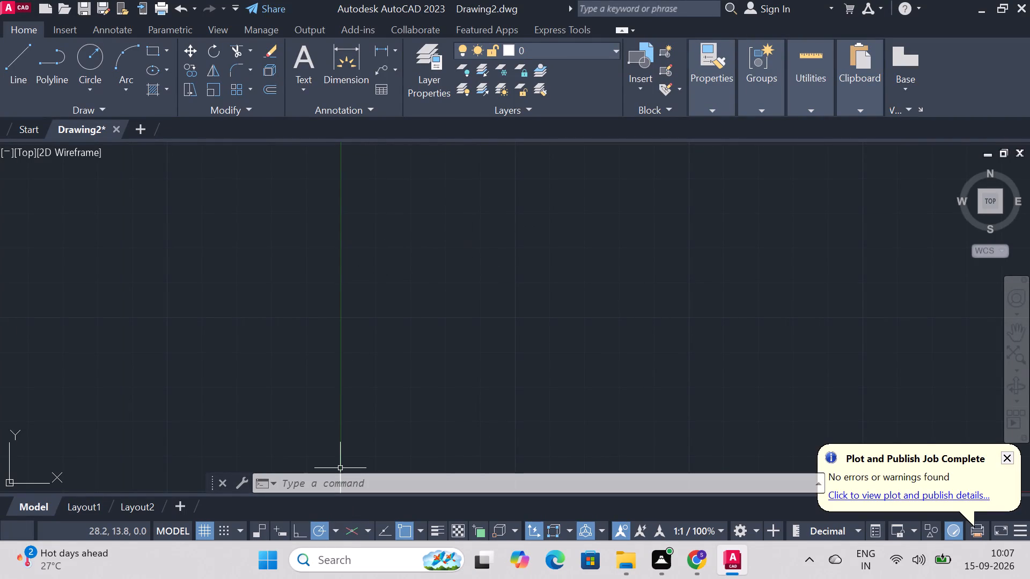
# Turn on isometric drafting with the top isoplane.
pyautogui.click(347, 535)
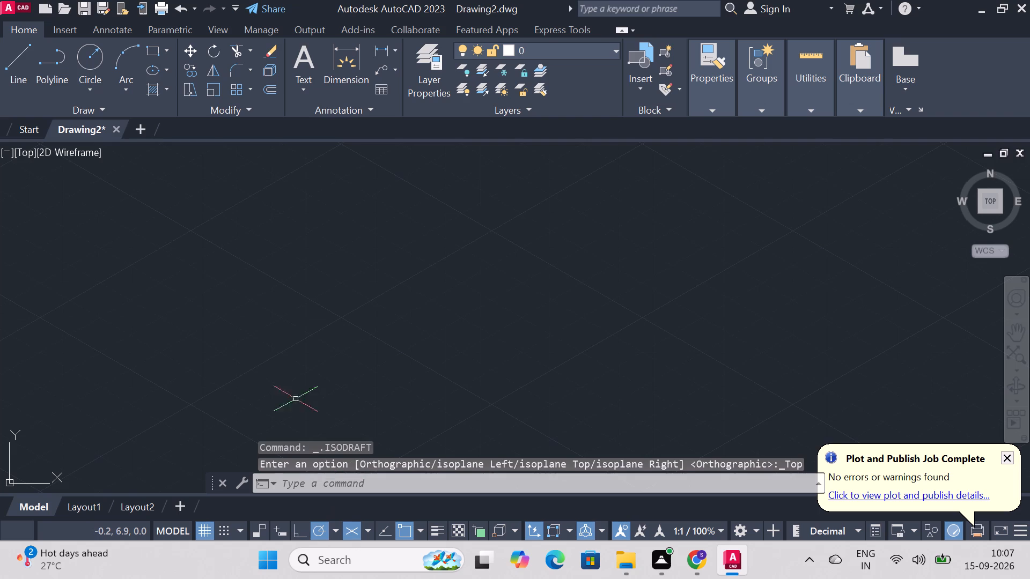
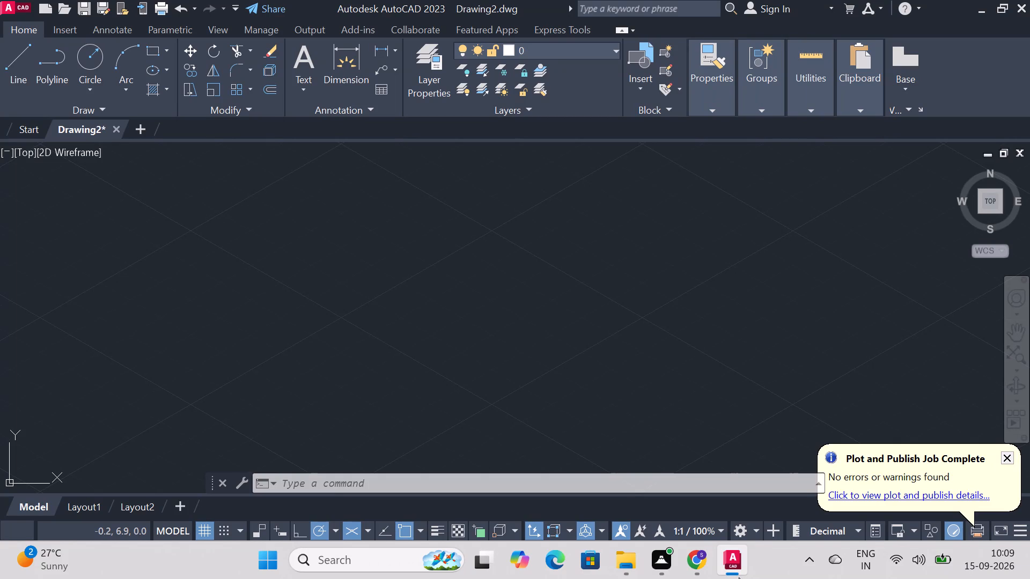
# Draw a 10-diameter isocircle on the top isoplane with the Ellipse command, centred at about (137, 13).
pyautogui.press('z')
pyautogui.press('Return')
pyautogui.press('a')
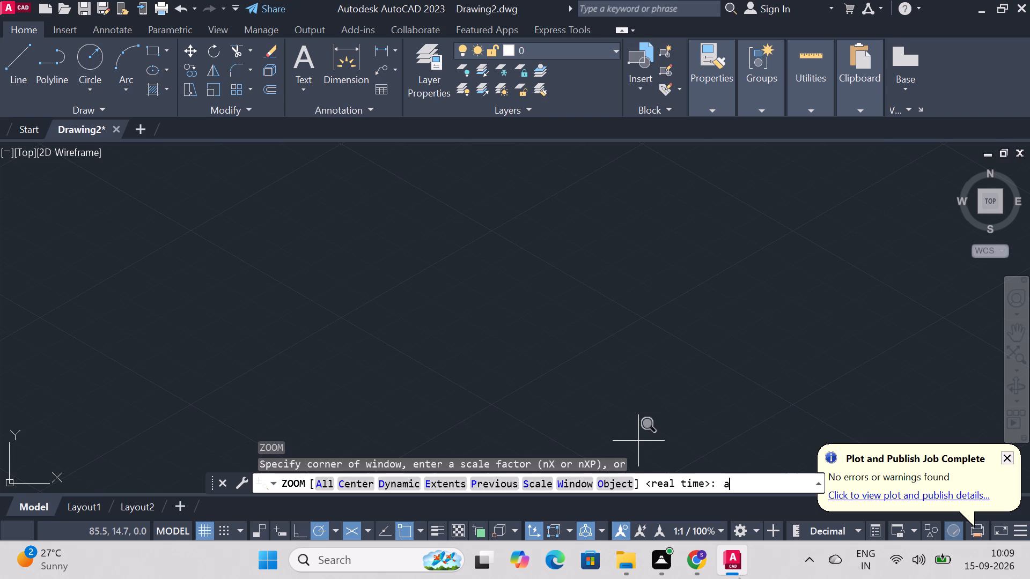
pyautogui.press('Return')
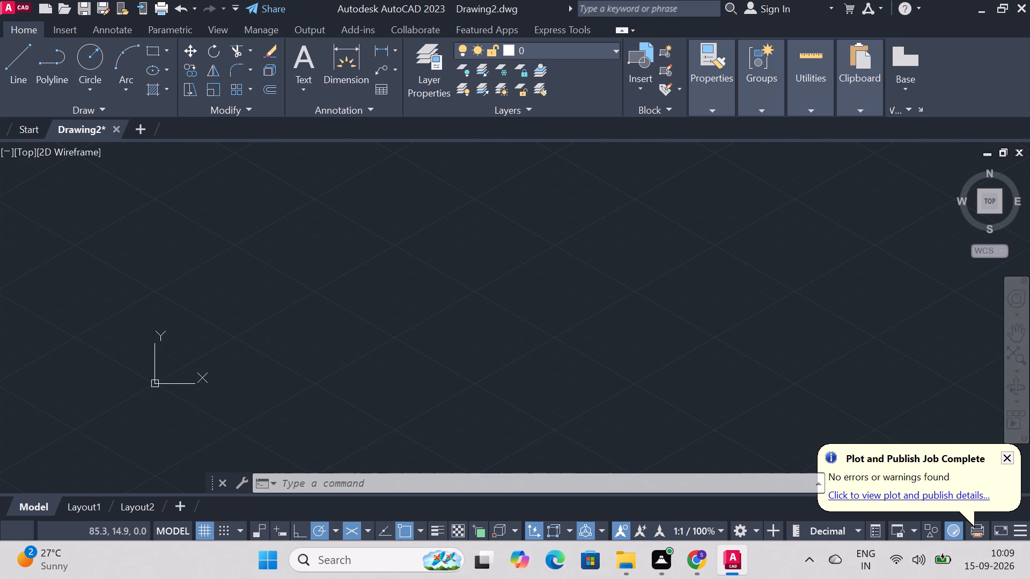
pyautogui.write('el')
pyautogui.press('Return')
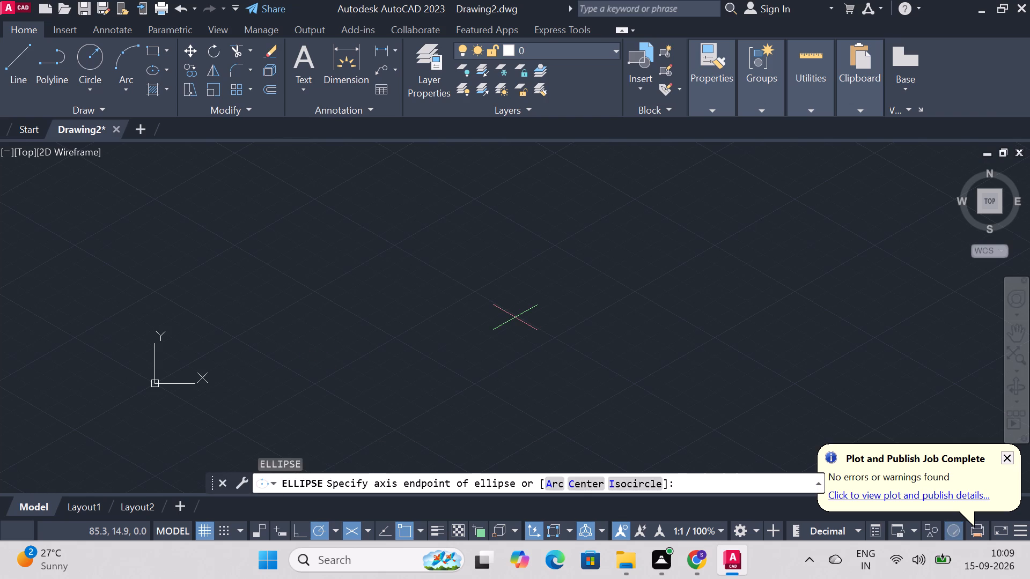
pyautogui.write('iso')
pyautogui.press('Return')
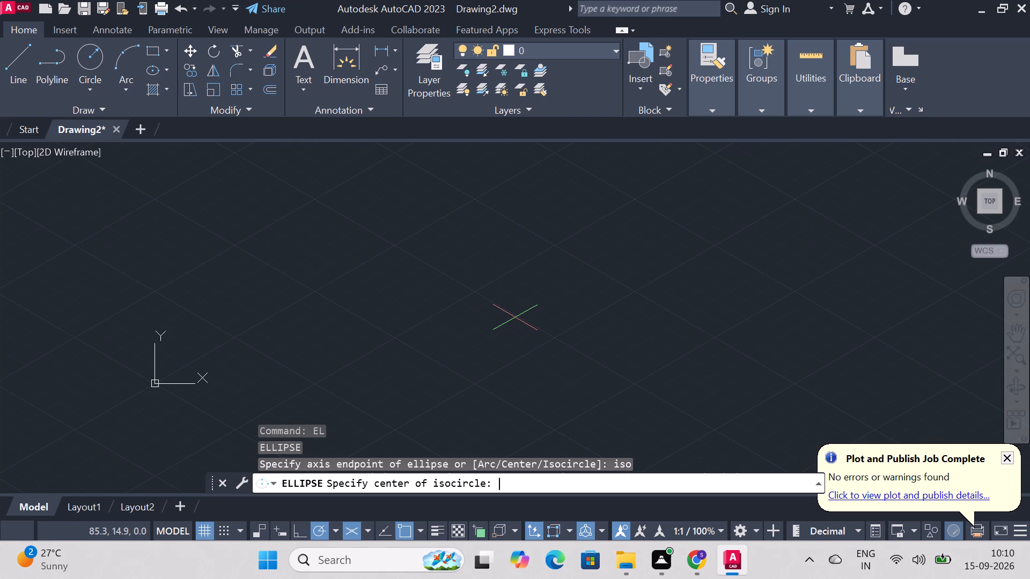
pyautogui.click(407, 360)
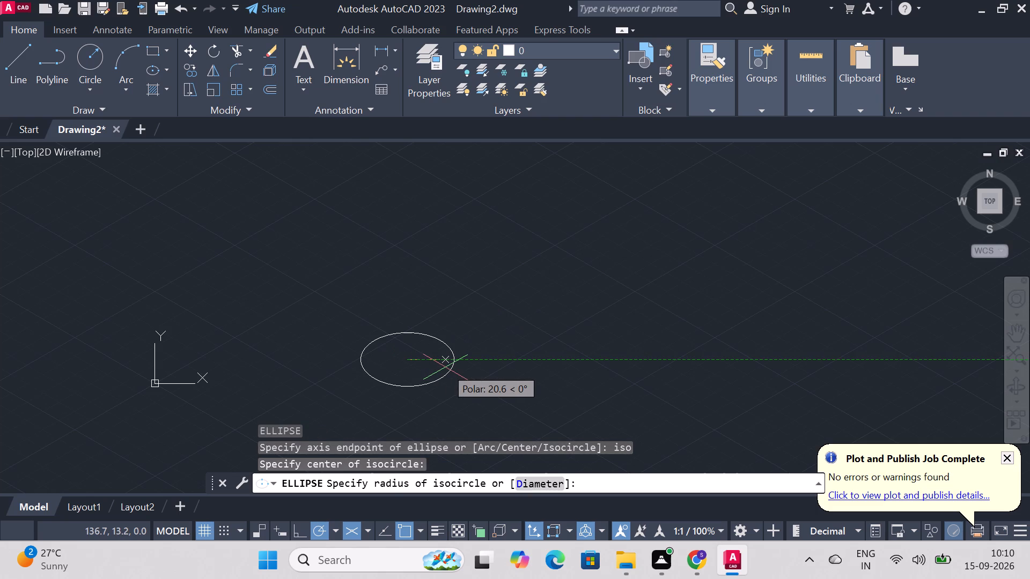
pyautogui.press('d')
pyautogui.press('Return')
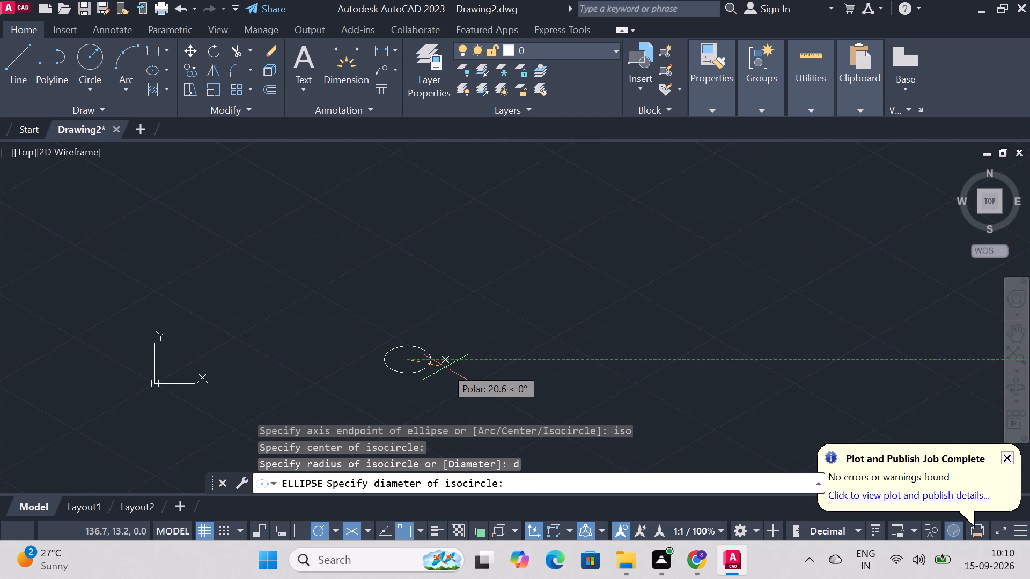
pyautogui.write('10')
pyautogui.press('Return')
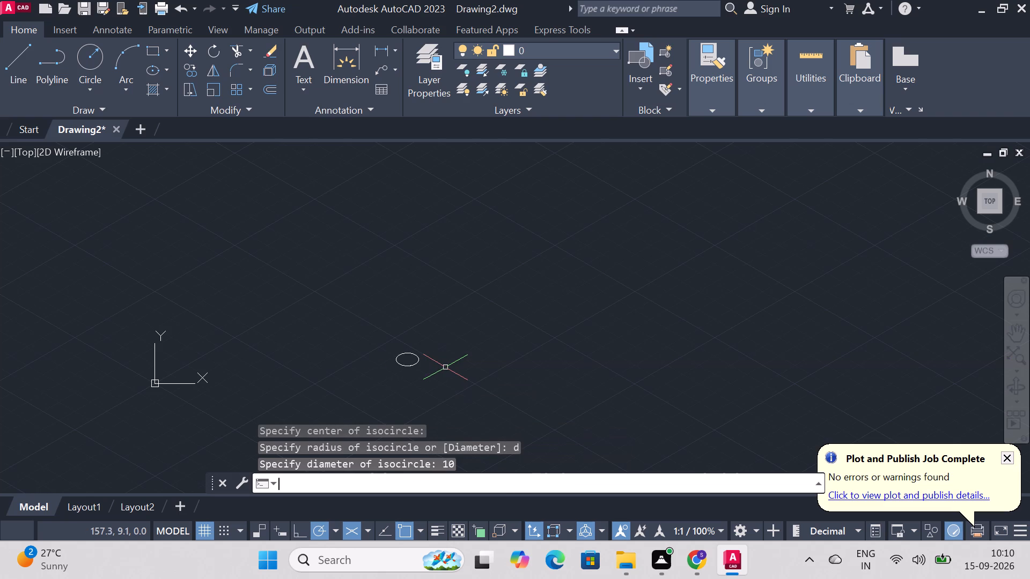
pyautogui.press('Escape')
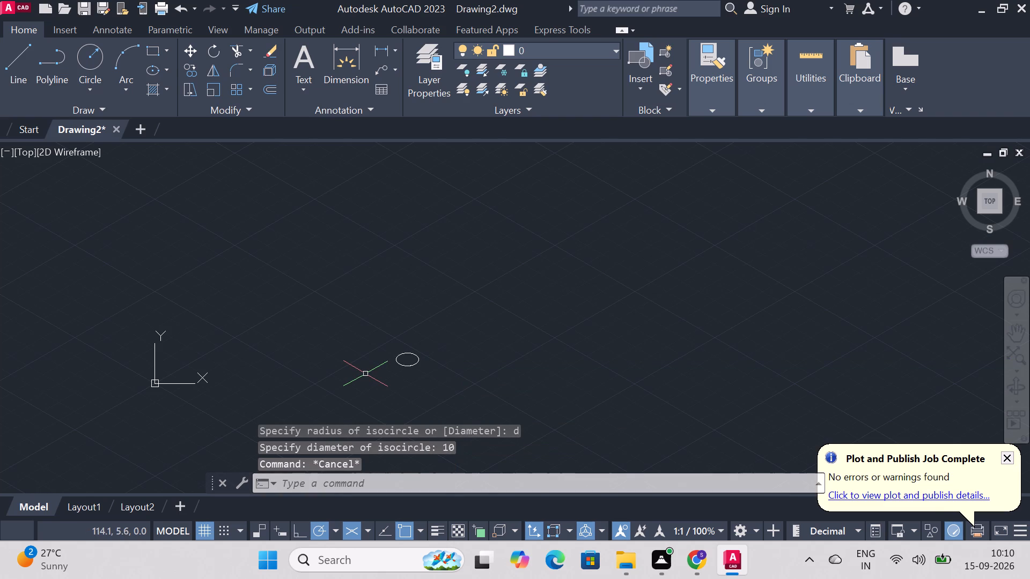
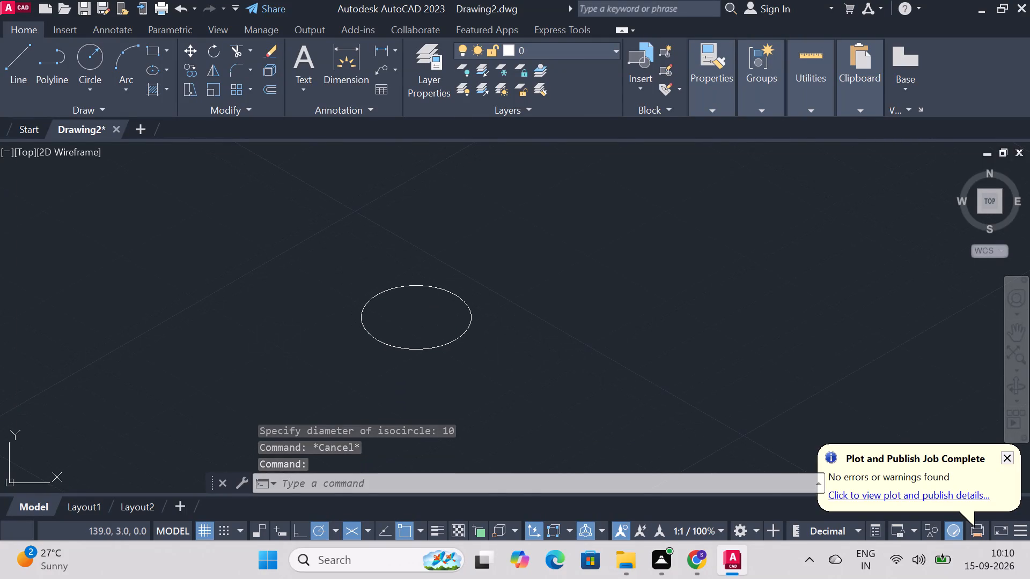
# Draw a 16-diameter isocircle on the top isoplane, concentric with the existing 10-diameter isocircle.
pyautogui.write('el')
pyautogui.press('Return')
pyautogui.write('iso')
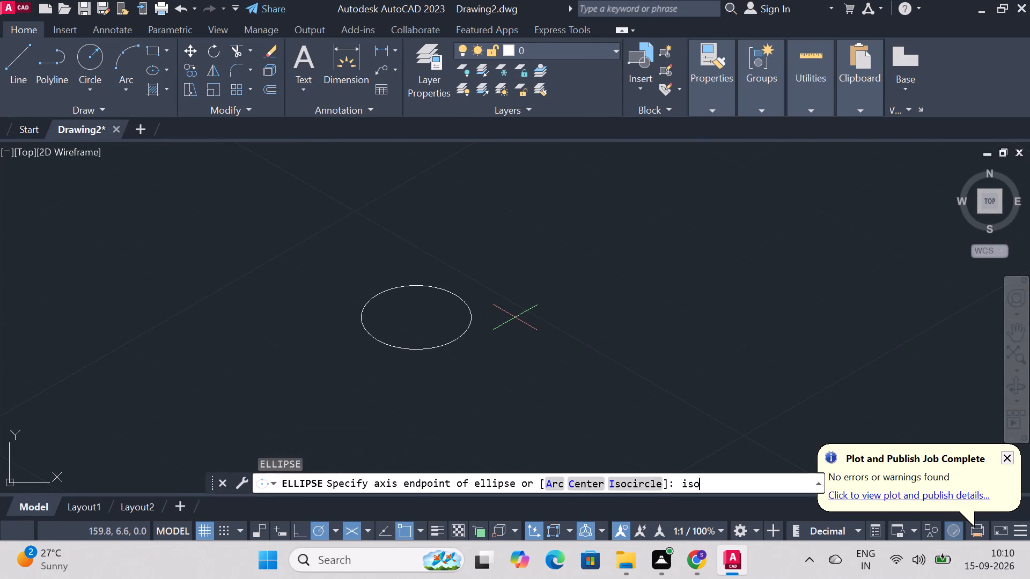
pyautogui.press('Return')
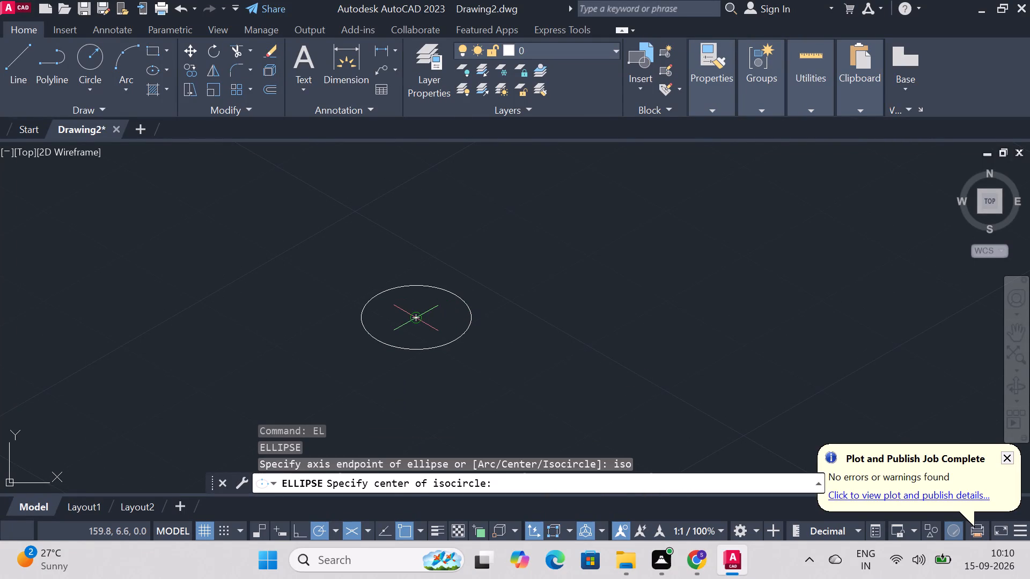
pyautogui.click(417, 318)
pyautogui.press('d')
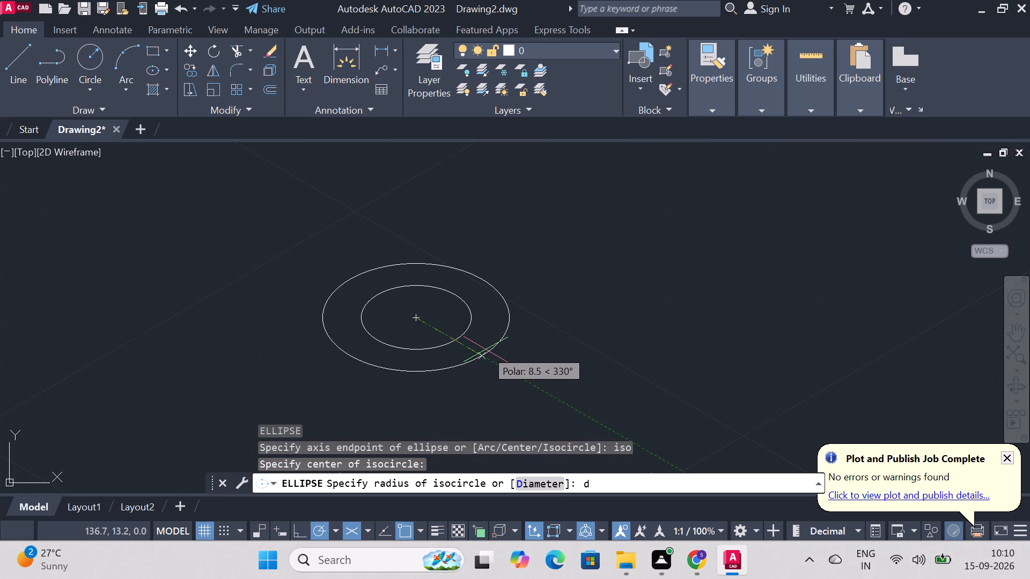
pyautogui.press('Return')
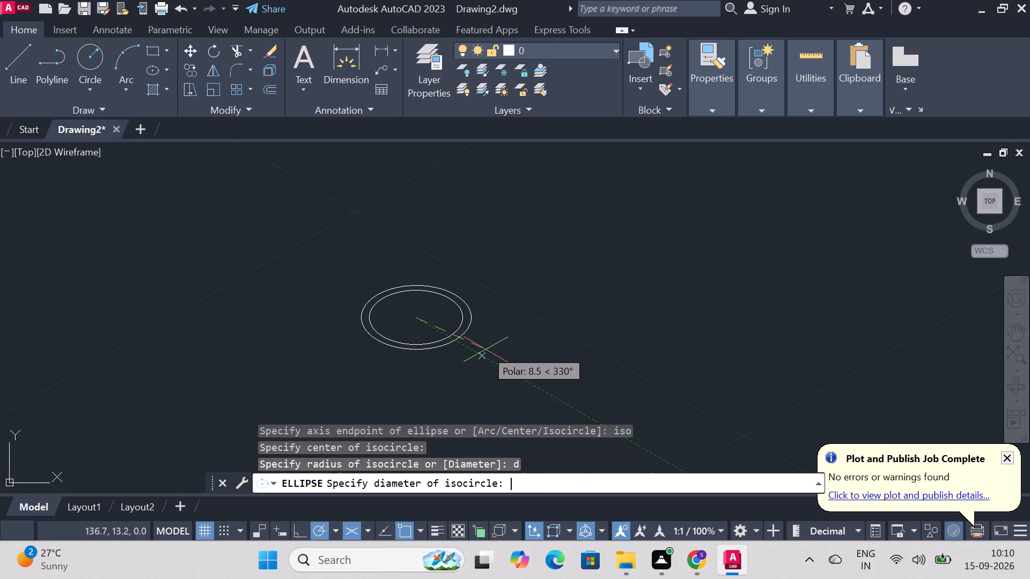
pyautogui.write('16')
pyautogui.press('Return')
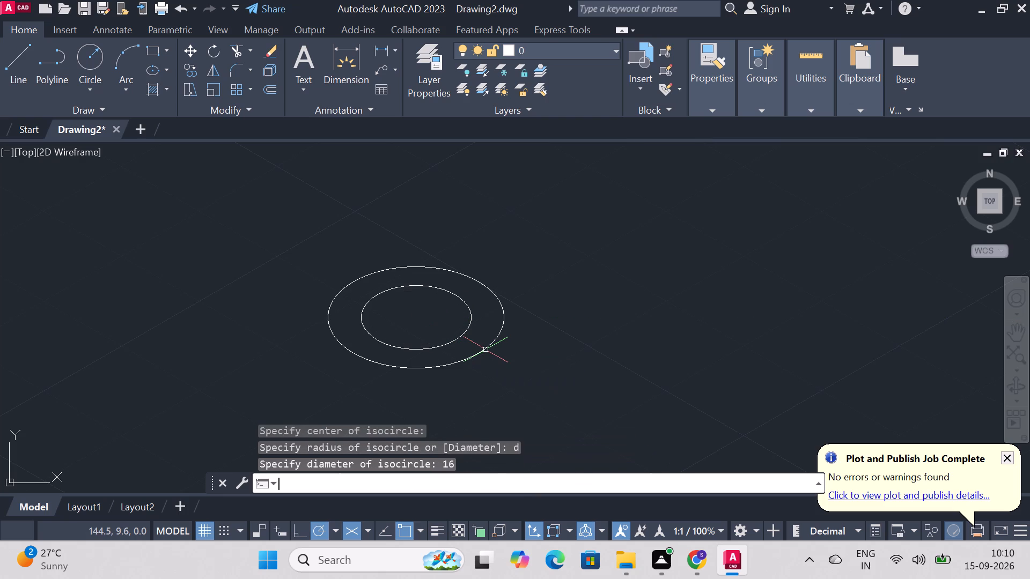
pyautogui.press('Escape')
# Draw a 60-unit line from the isocircles' common centre along the 30° isometric axis, up and away from the circles.
pyautogui.press('l')
pyautogui.press('Return')
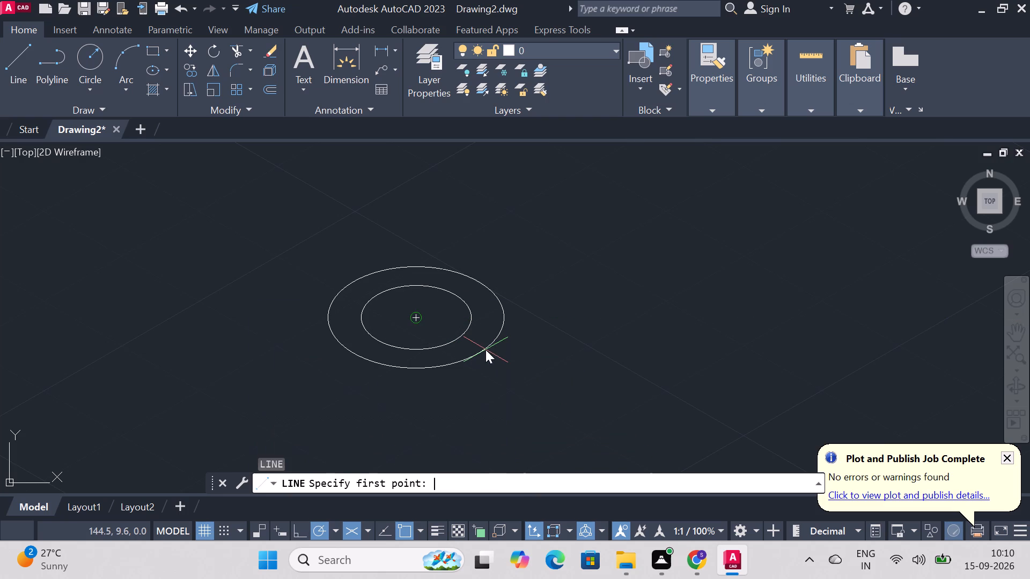
pyautogui.click(414, 320)
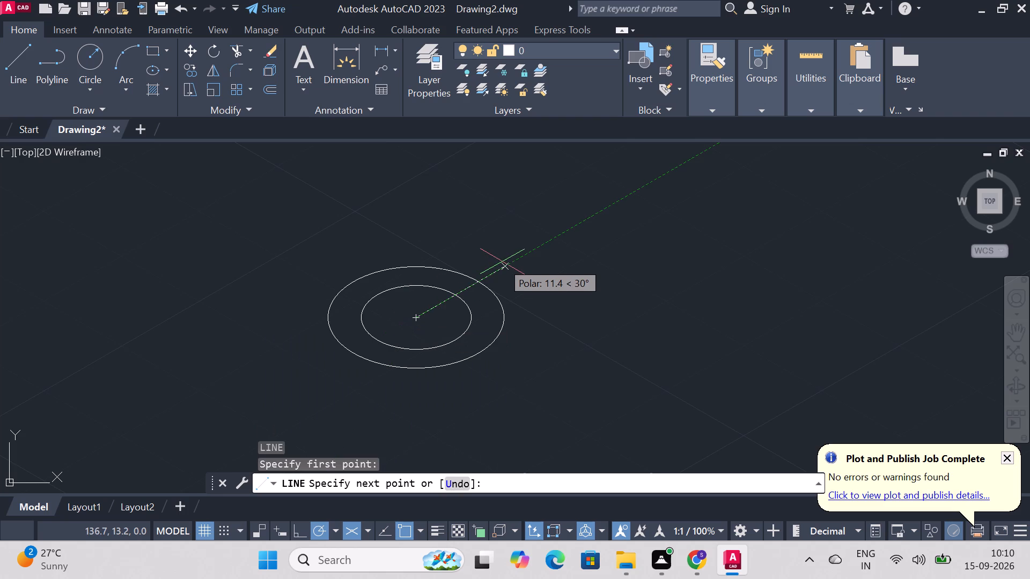
pyautogui.write('60')
pyautogui.press('Return')
pyautogui.press('Escape')
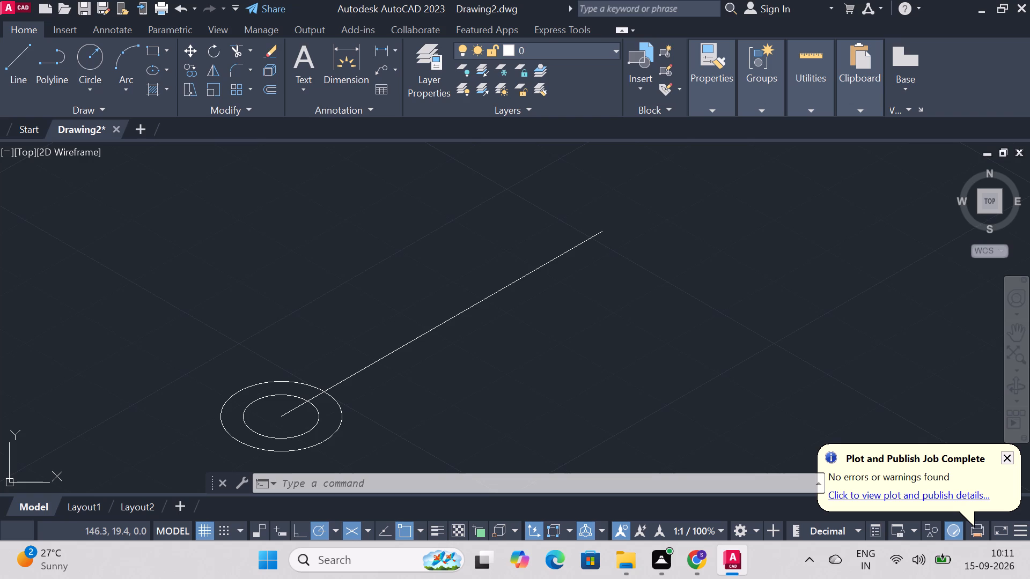
# Draw a 10-unit vertical line straight up from the isocircles' common centre.
pyautogui.press('l')
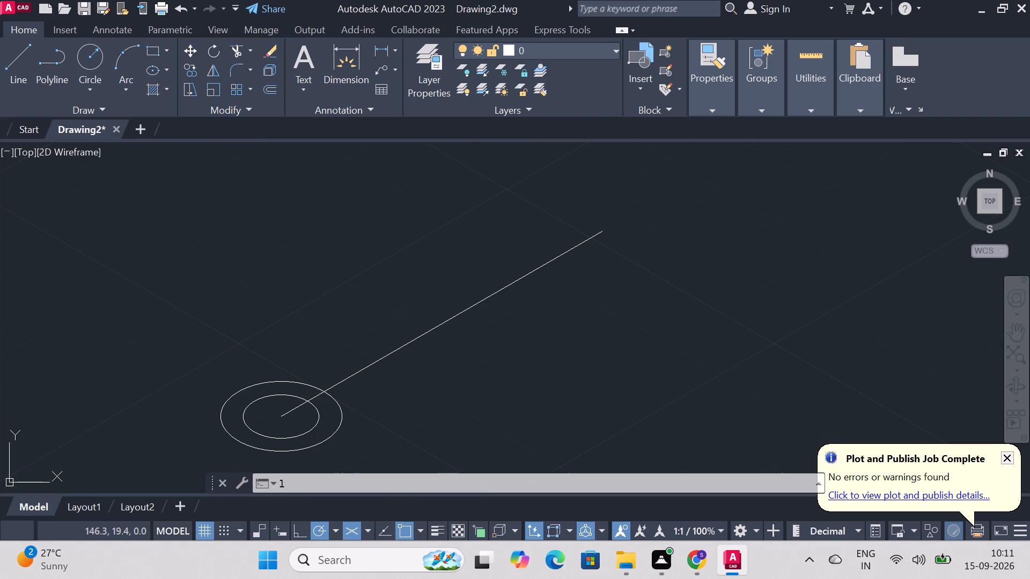
pyautogui.press('Return')
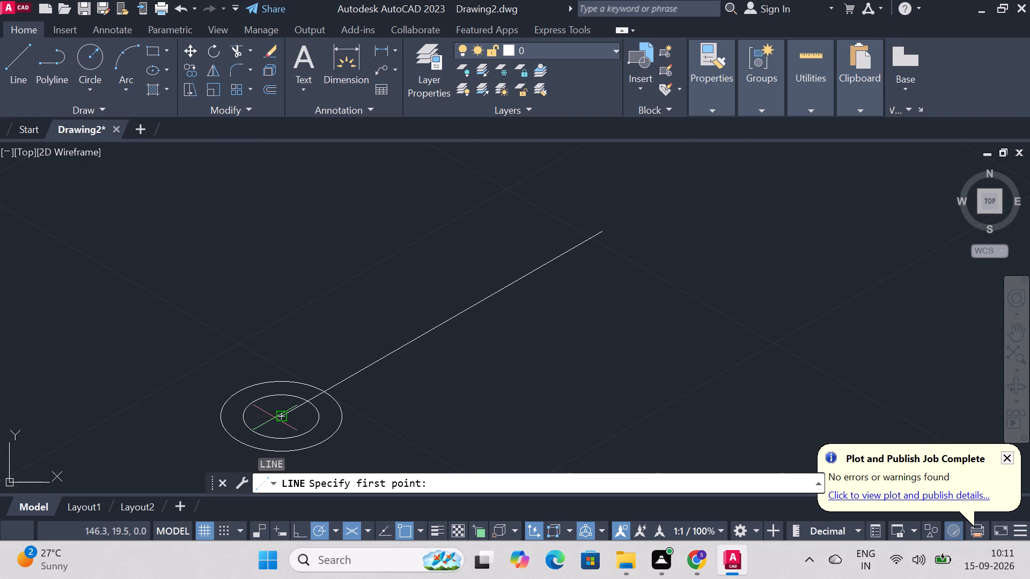
pyautogui.click(284, 415)
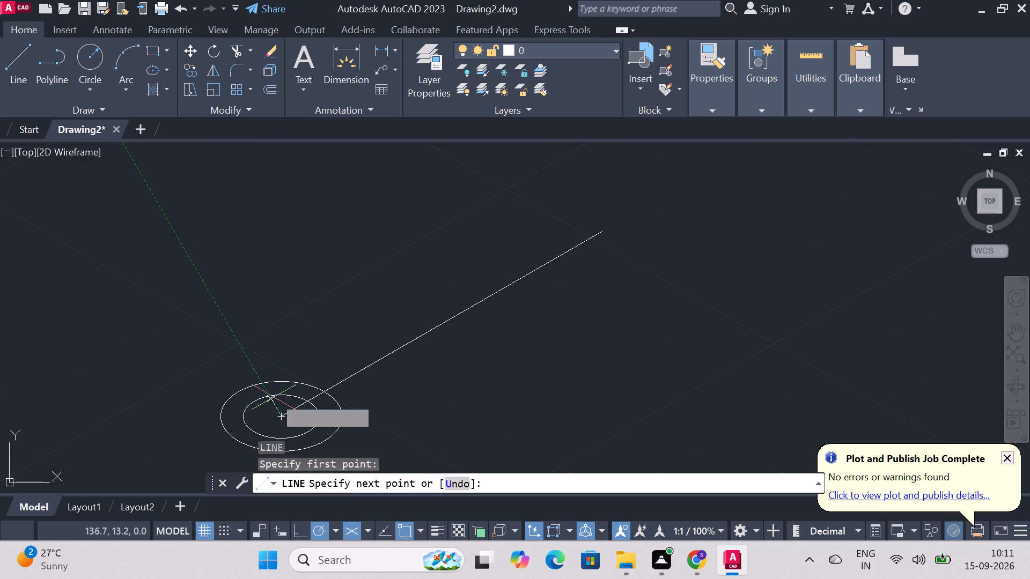
pyautogui.write('10')
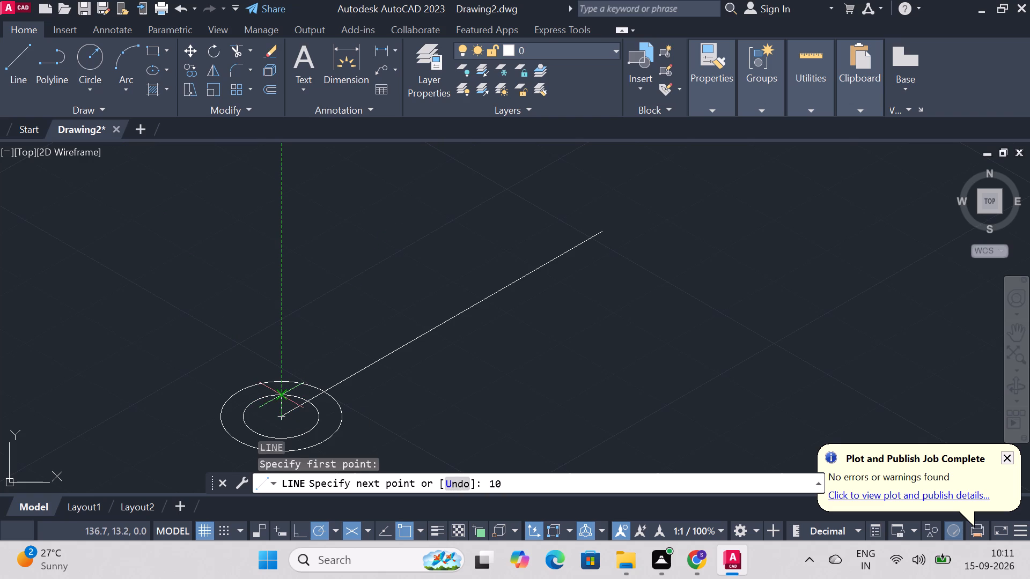
pyautogui.press('Return')
pyautogui.press('Escape')
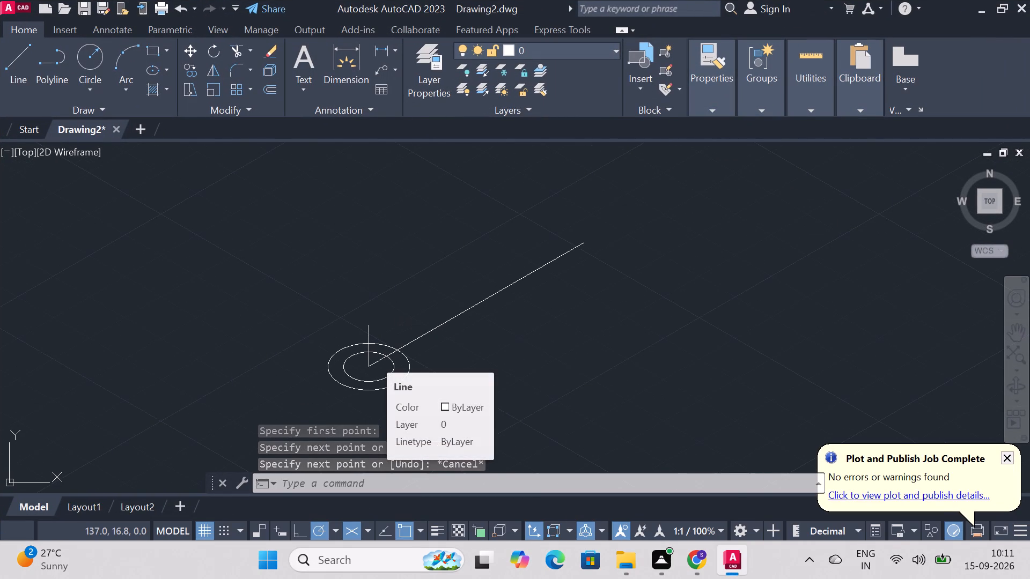
# Copy the 10-diameter isocircle 10 units straight up, using its centre as the base point.
pyautogui.write('copy')
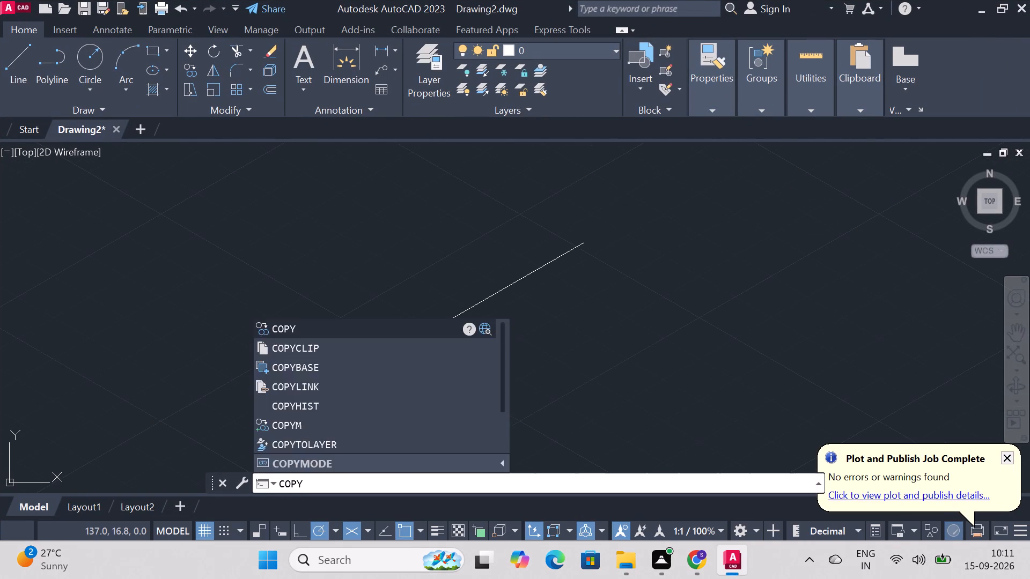
pyautogui.press('Return')
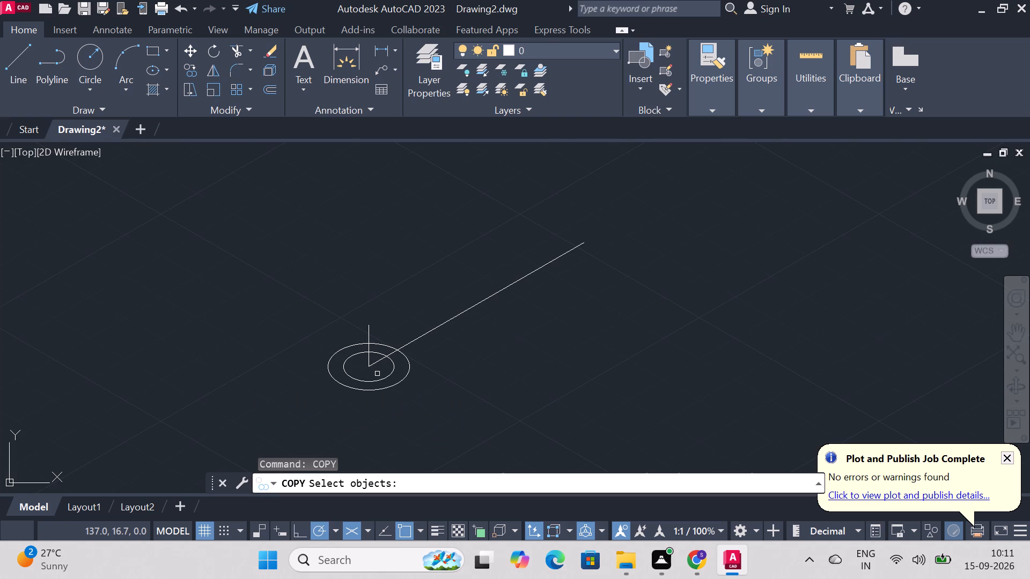
pyautogui.click(380, 378)
pyautogui.press('Return')
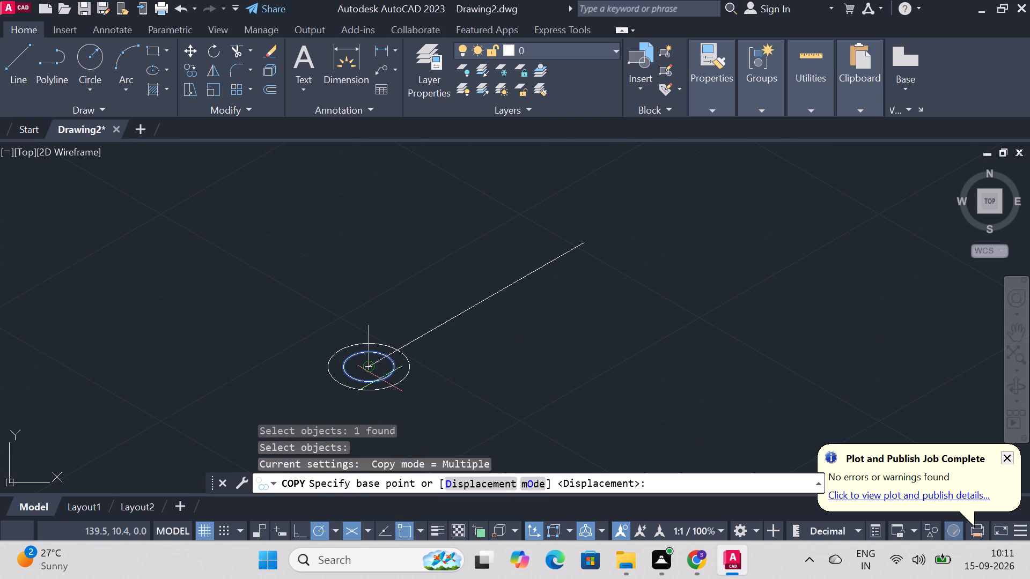
pyautogui.click(369, 369)
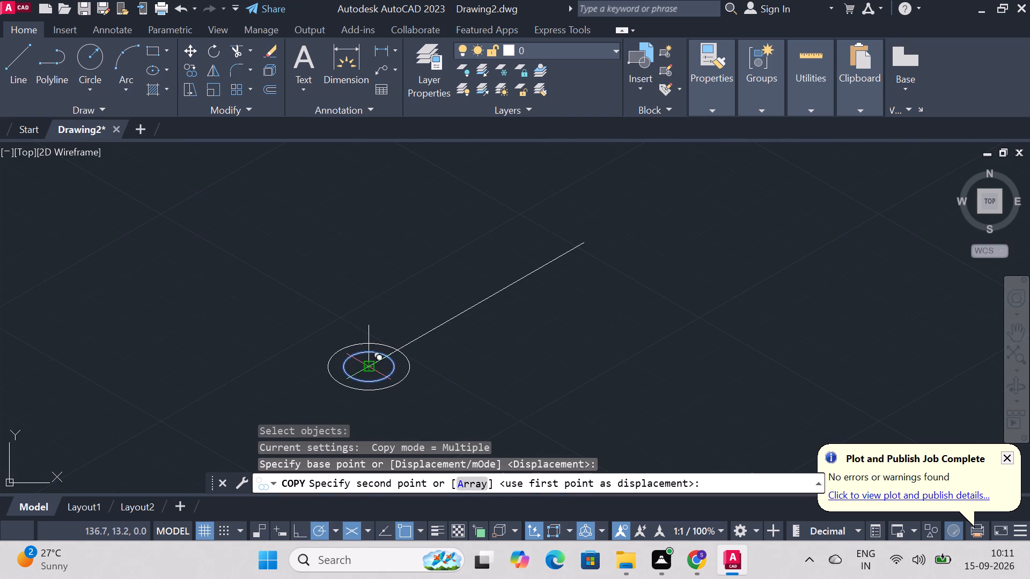
pyautogui.write('10')
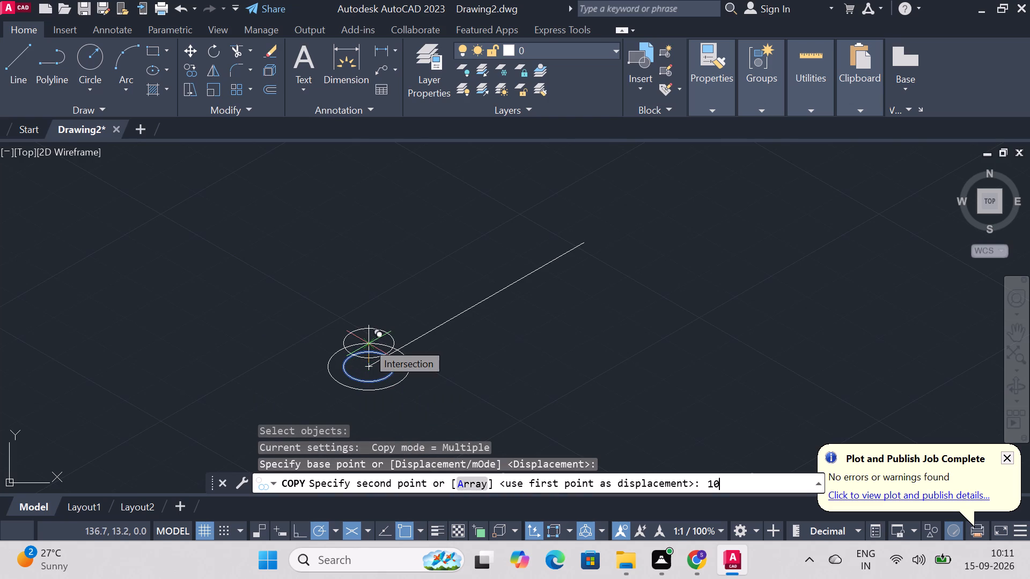
pyautogui.press('Return')
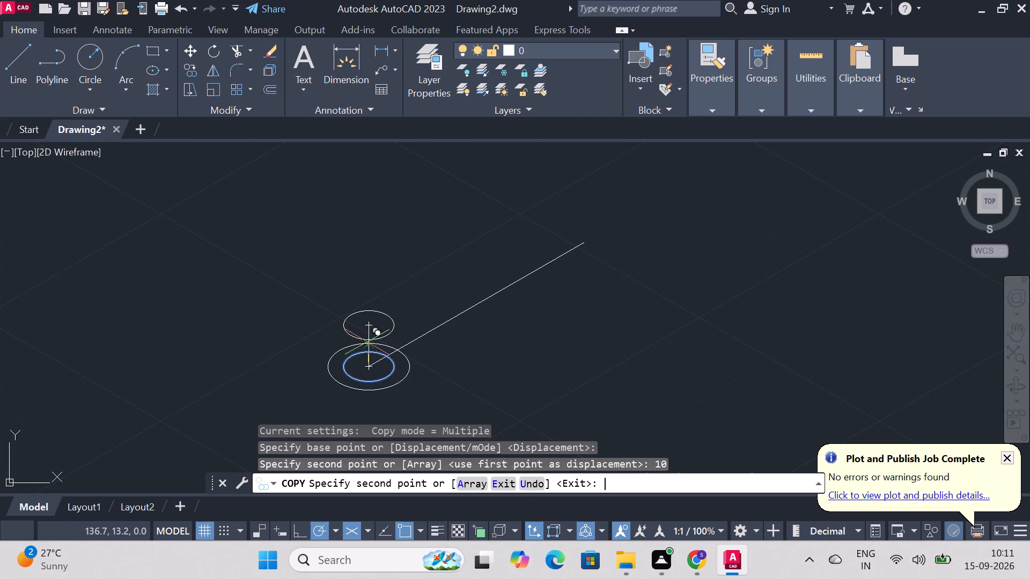
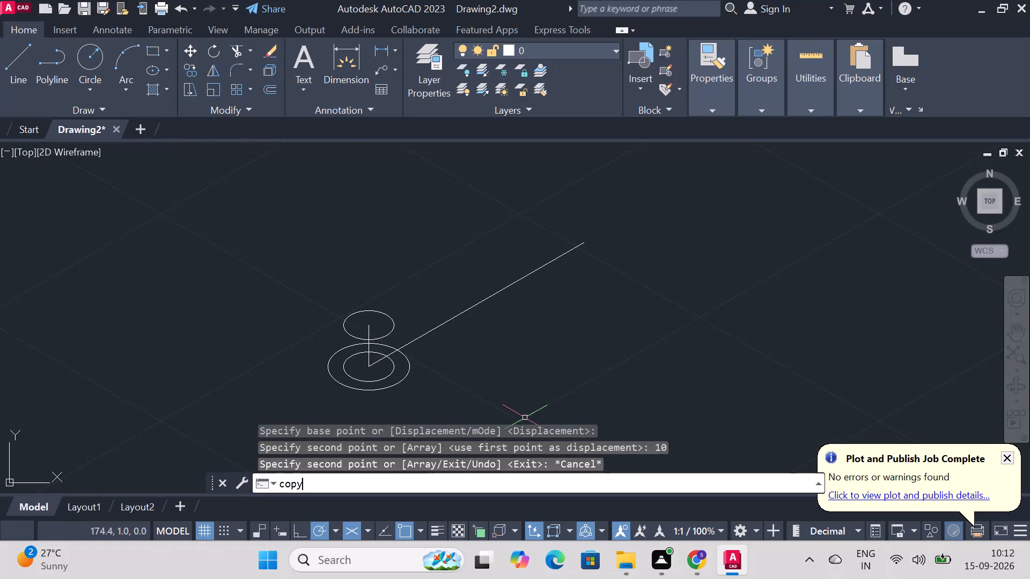
# Copy the 16-diameter isocircle 10 units straight up, using its centre as the base point.
pyautogui.press('Return')
pyautogui.click(382, 392)
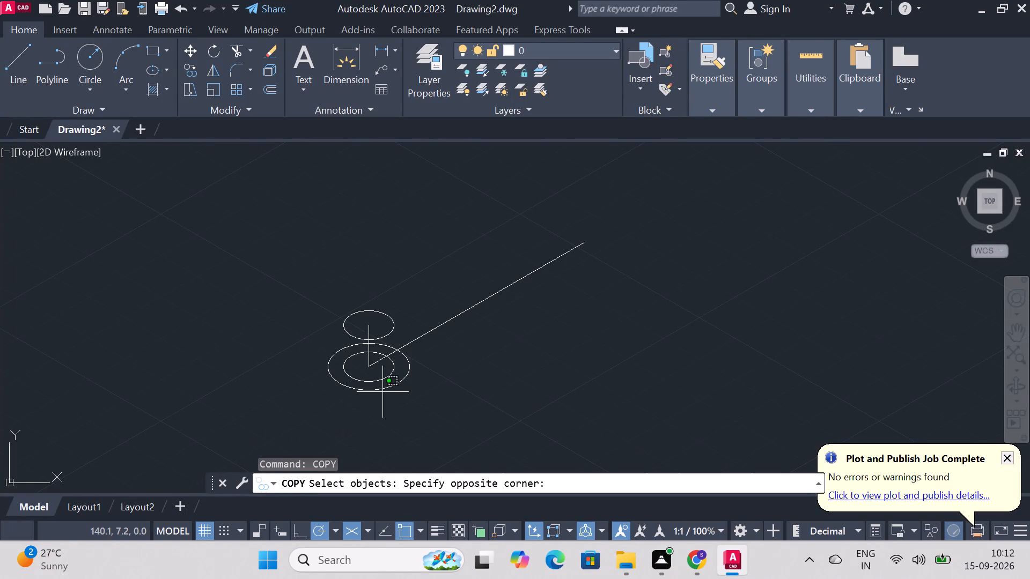
pyautogui.press('Escape')
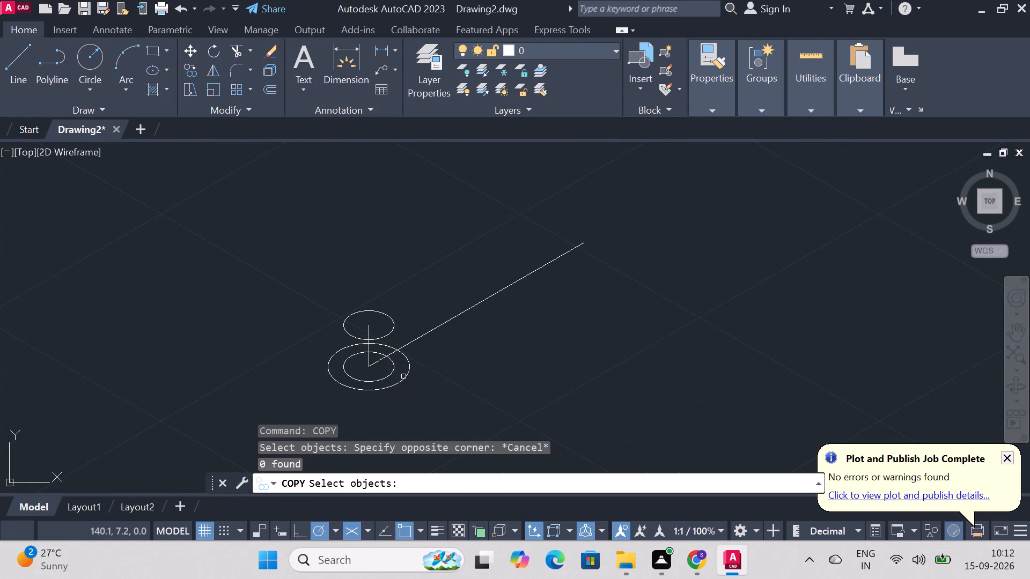
pyautogui.click(397, 383)
pyautogui.press('Return')
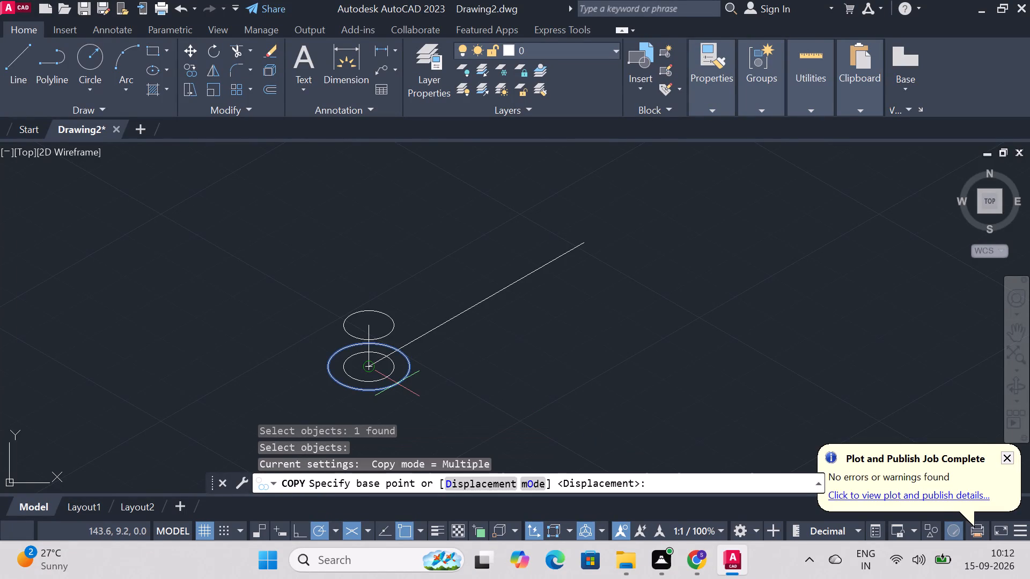
pyautogui.click(366, 369)
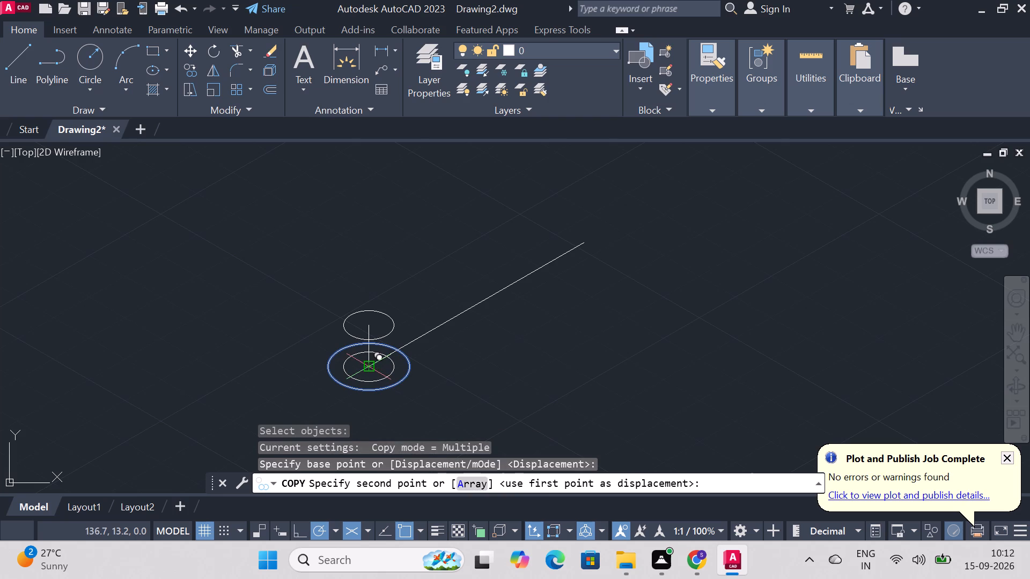
pyautogui.write('10')
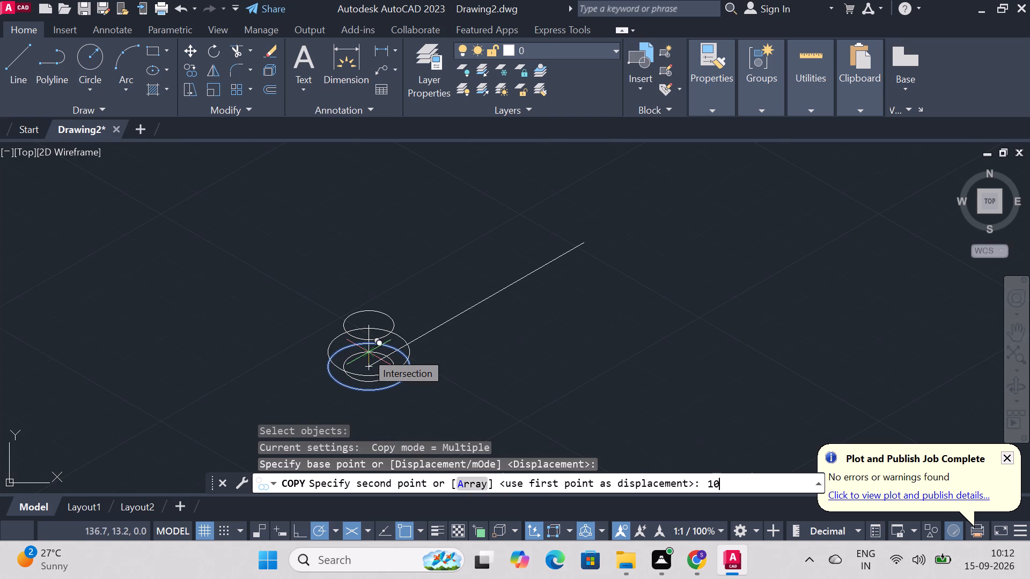
pyautogui.press('Return')
pyautogui.press('Escape')
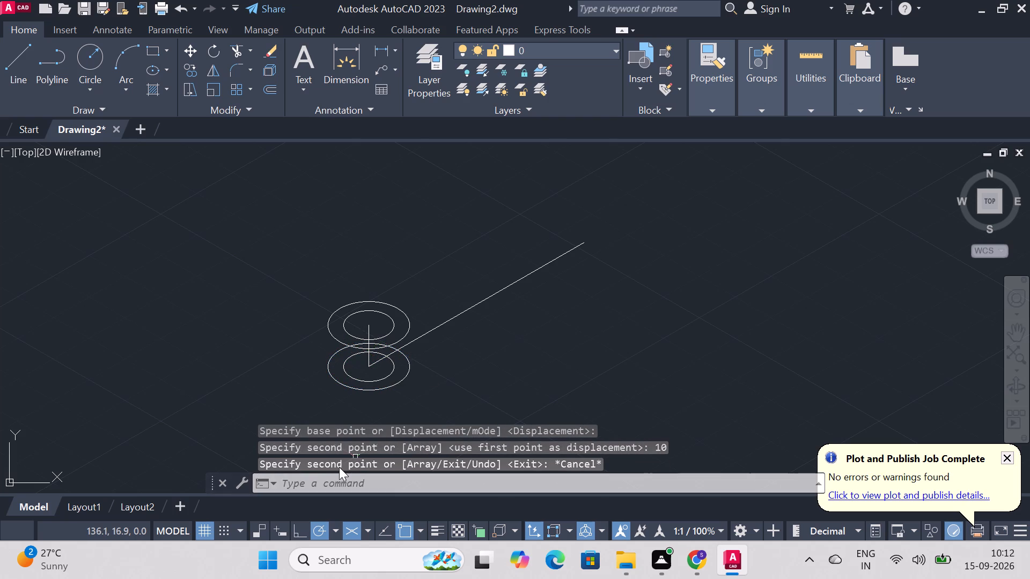
# Trim the vertical centre line where it runs inside the lower and upper 10-diameter isocircles.
pyautogui.write('trim')
pyautogui.press('Return')
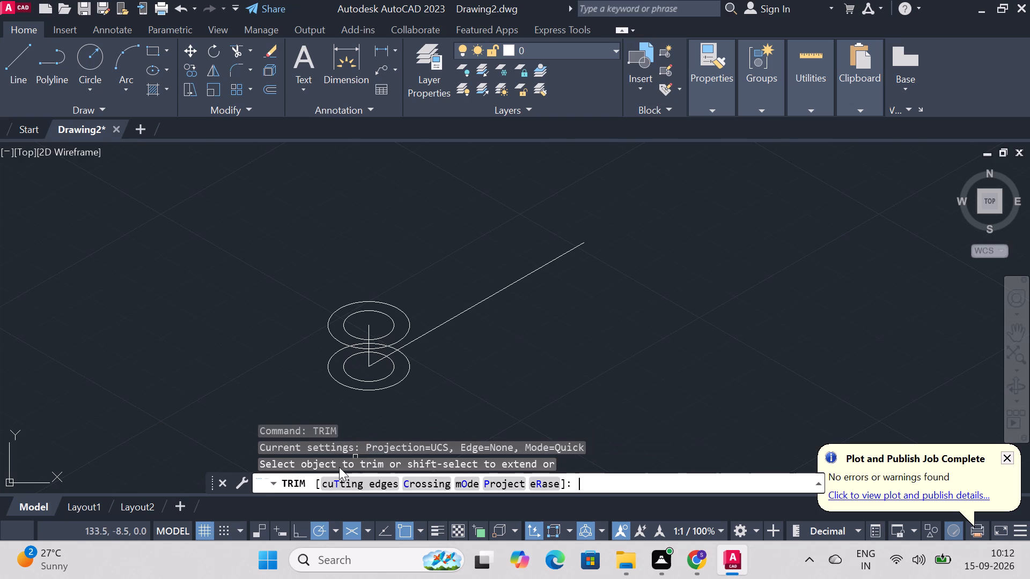
pyautogui.click(366, 363)
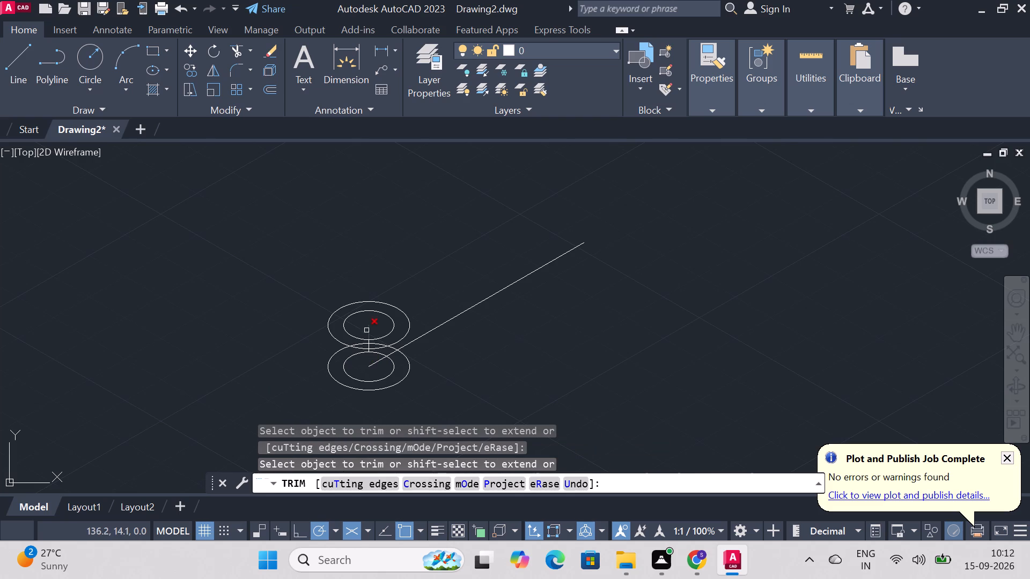
pyautogui.click(366, 329)
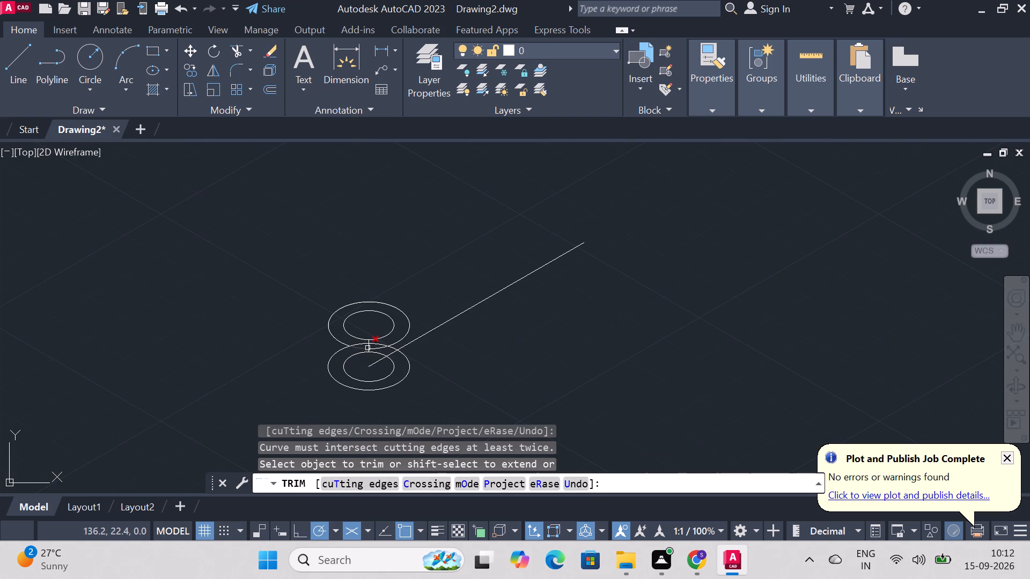
pyautogui.press('Escape')
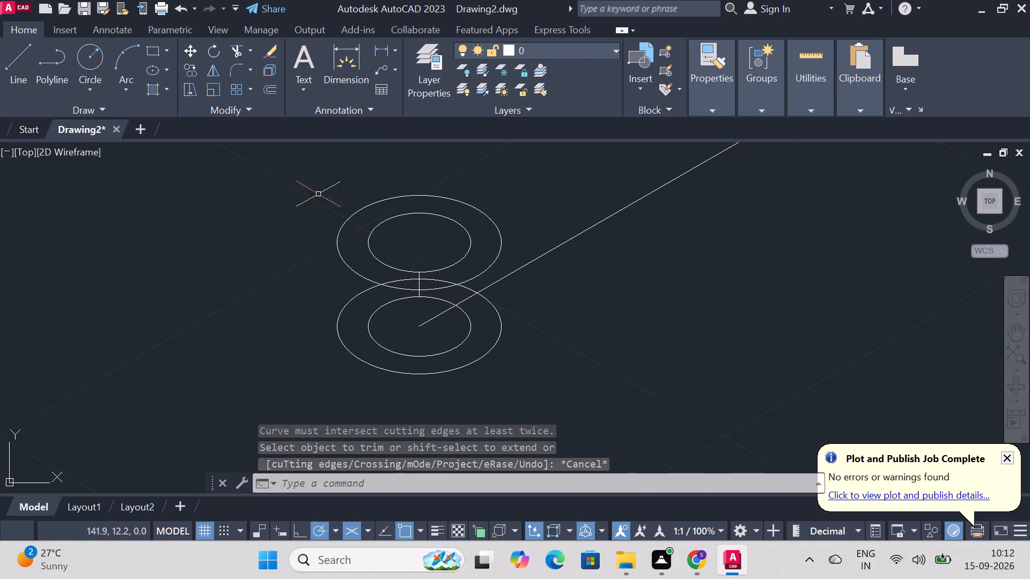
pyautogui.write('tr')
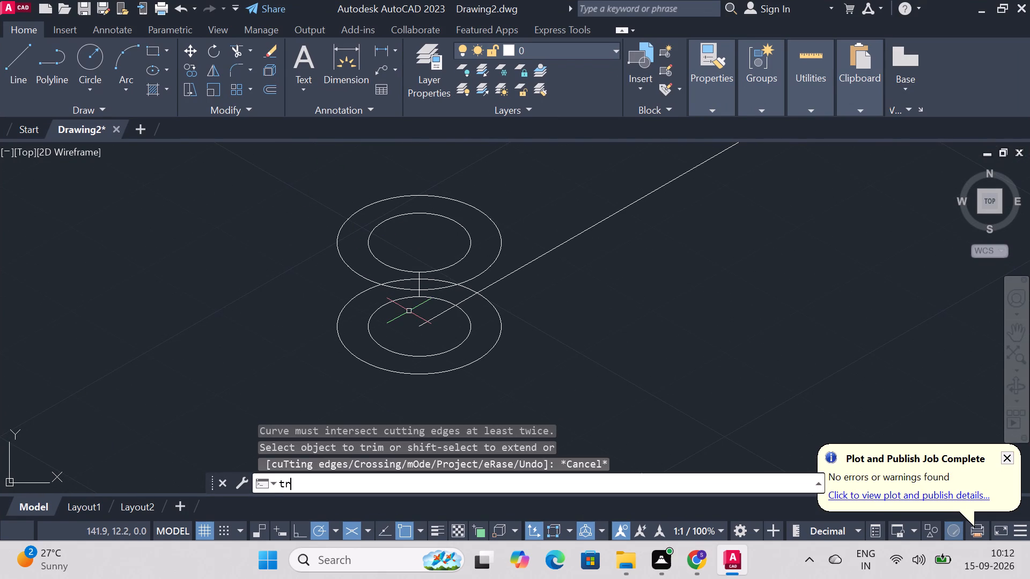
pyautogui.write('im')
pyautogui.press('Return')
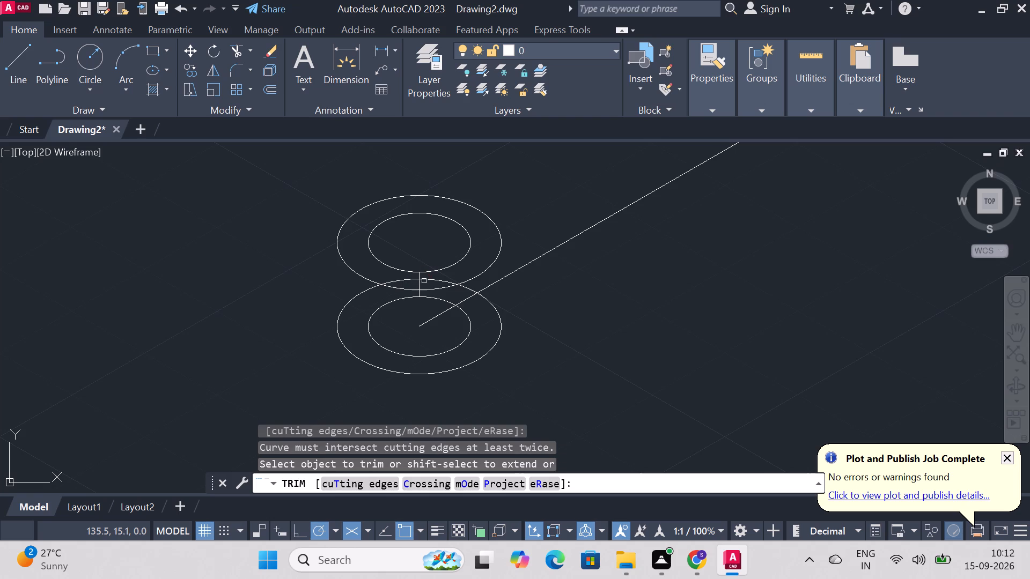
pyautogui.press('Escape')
# Draw a horizontal line from the lower isocircles' centre to the left quadrant of the lower 16-diameter isocircle.
pyautogui.press('l')
pyautogui.press('Return')
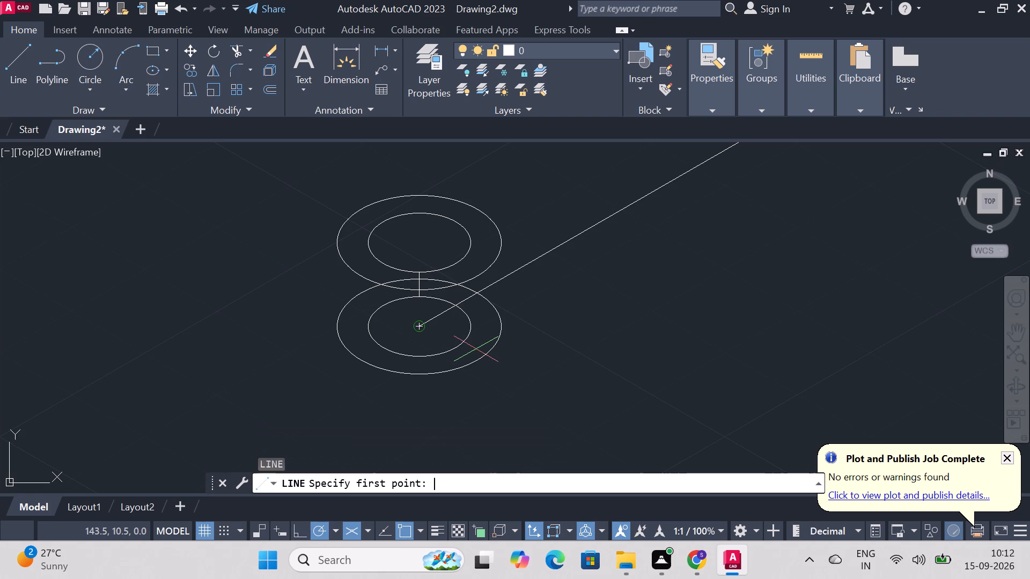
pyautogui.click(416, 328)
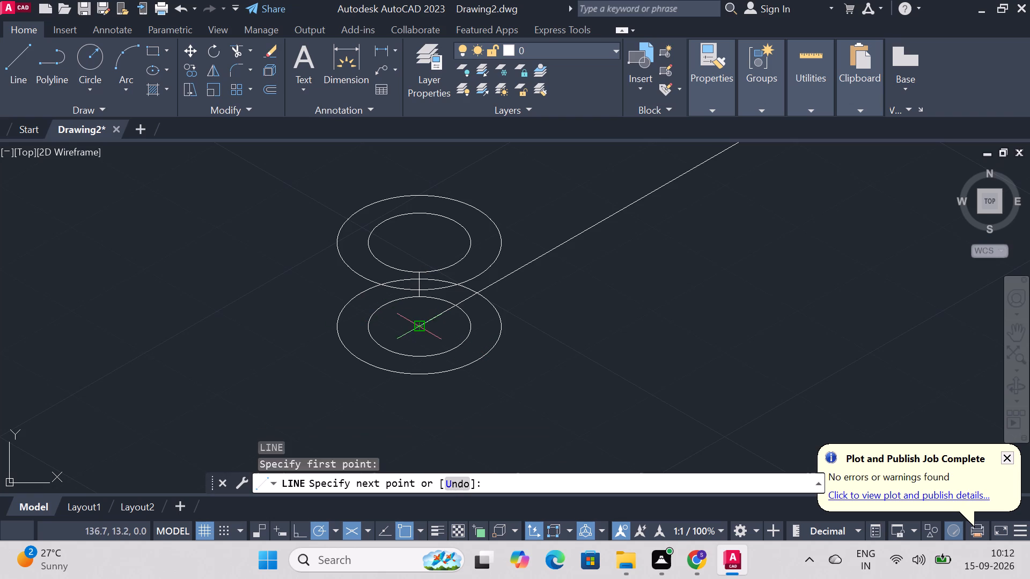
pyautogui.click(337, 328)
pyautogui.press('Escape')
# Draw a line from the lower centre to the lower 16-diameter isocircle's right quadrant, continuing straight up to the upper one's right quadrant.
pyautogui.press('l')
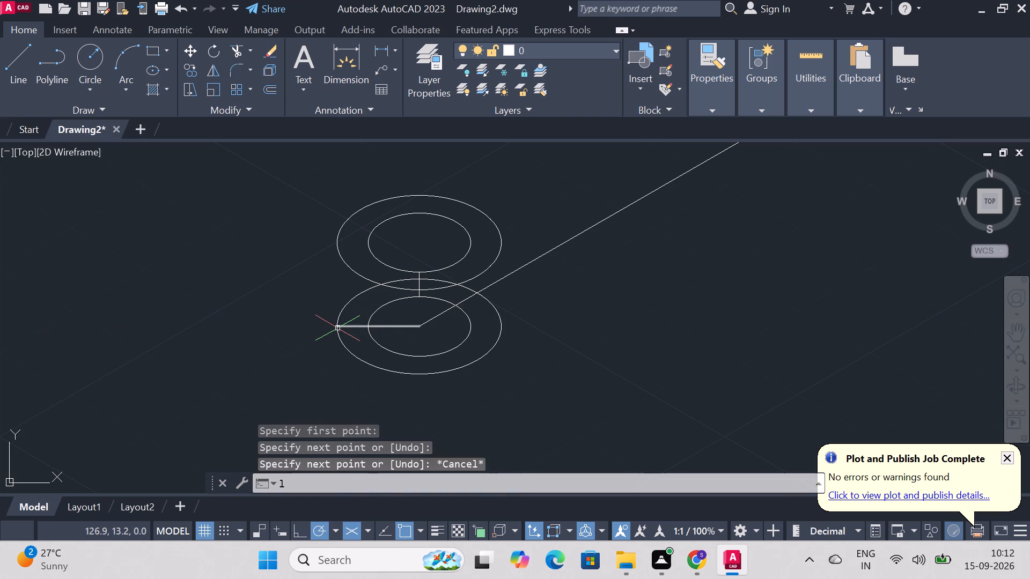
pyautogui.press('Return')
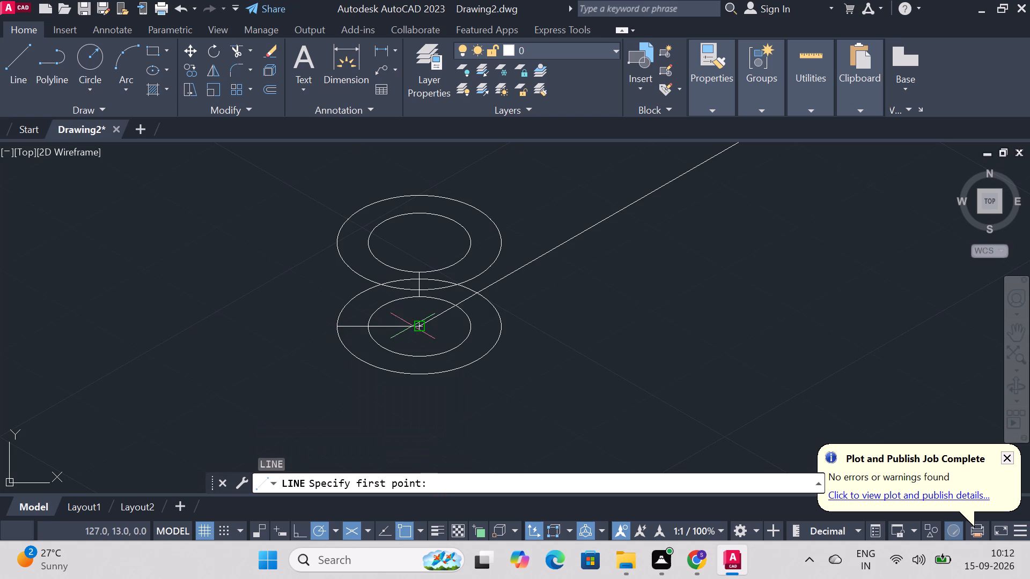
pyautogui.click(416, 325)
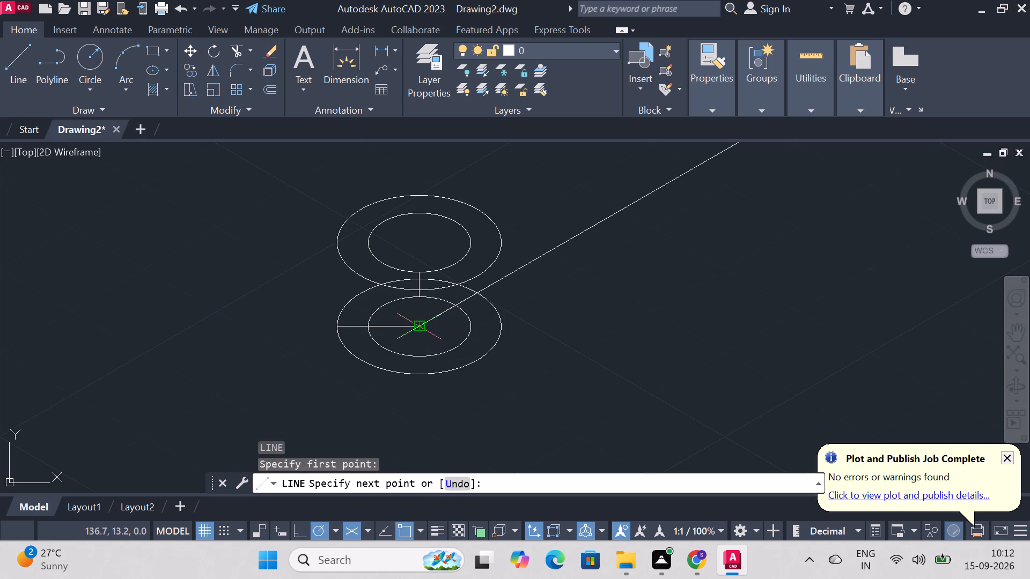
pyautogui.click(505, 328)
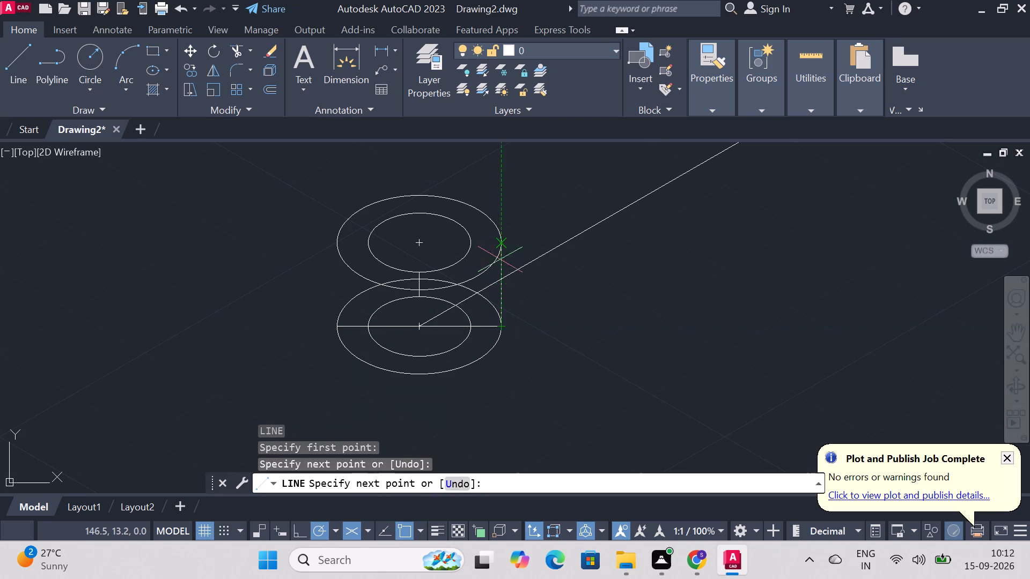
pyautogui.click(499, 242)
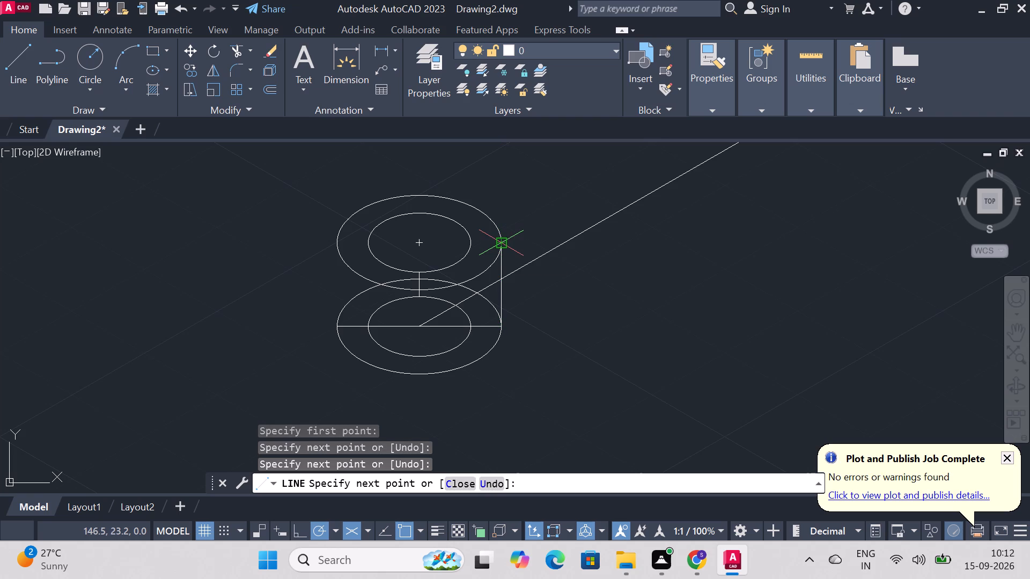
pyautogui.press('Escape')
# Draw a vertical line joining the left quadrants of the lower and upper 16-diameter isocircles.
pyautogui.press('l')
pyautogui.press('Return')
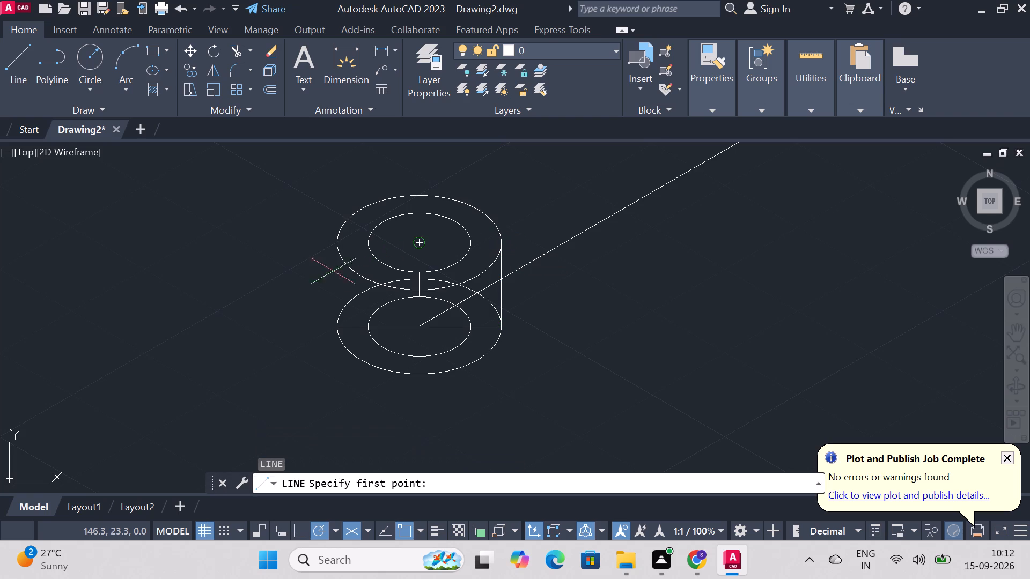
pyautogui.click(336, 326)
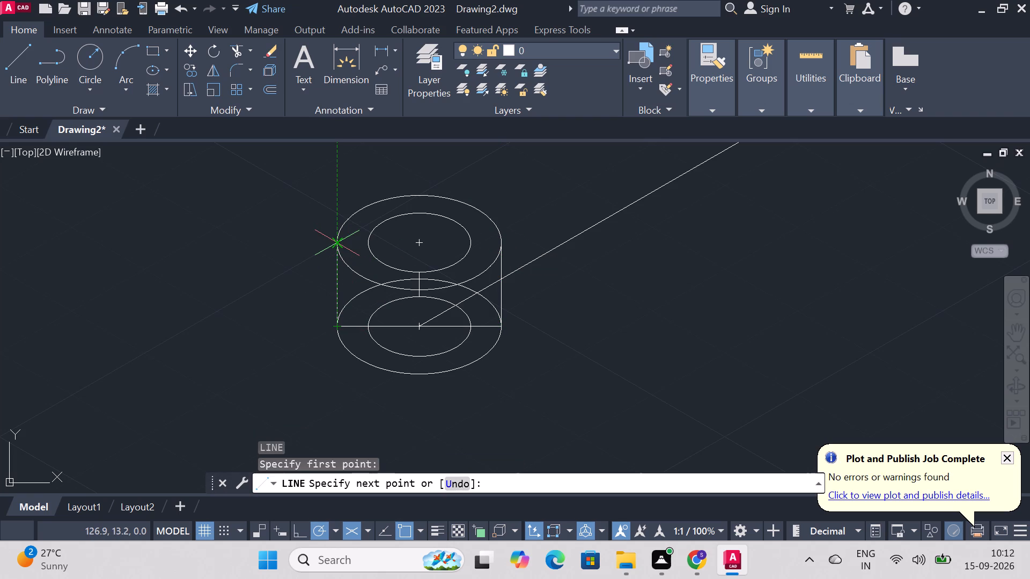
pyautogui.click(338, 242)
pyautogui.press('Escape')
# Trim away the lower 10-diameter isocircle and the portion of the 30° axis line inside the lower 16-diameter isocircle.
pyautogui.write('trim')
pyautogui.press('Return')
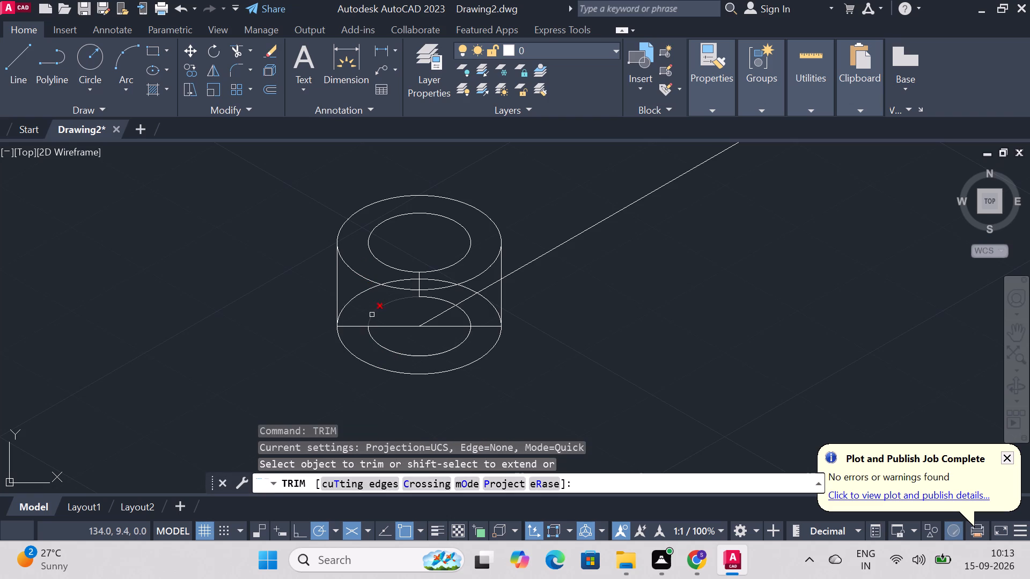
pyautogui.click(378, 342)
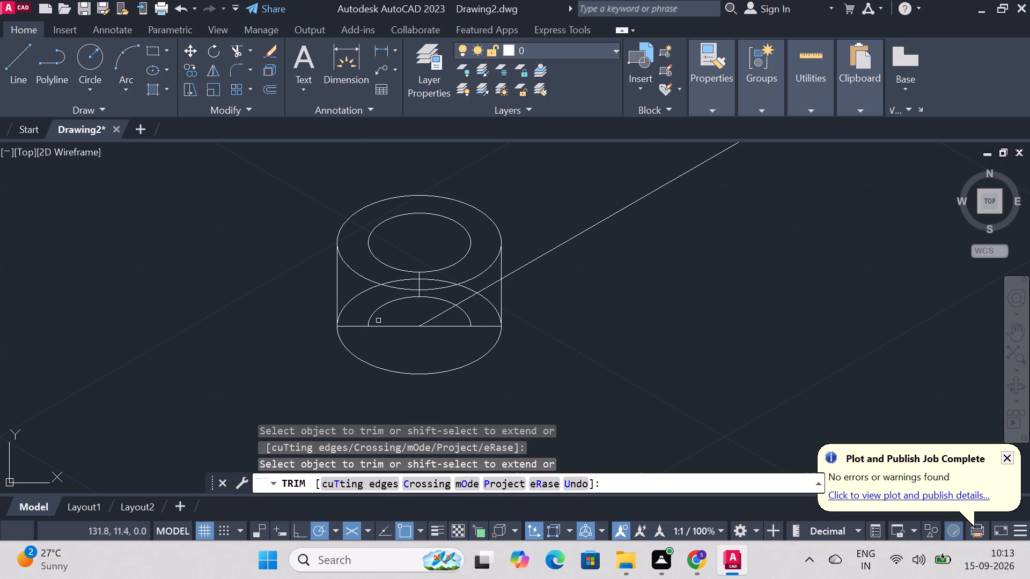
pyautogui.click(374, 313)
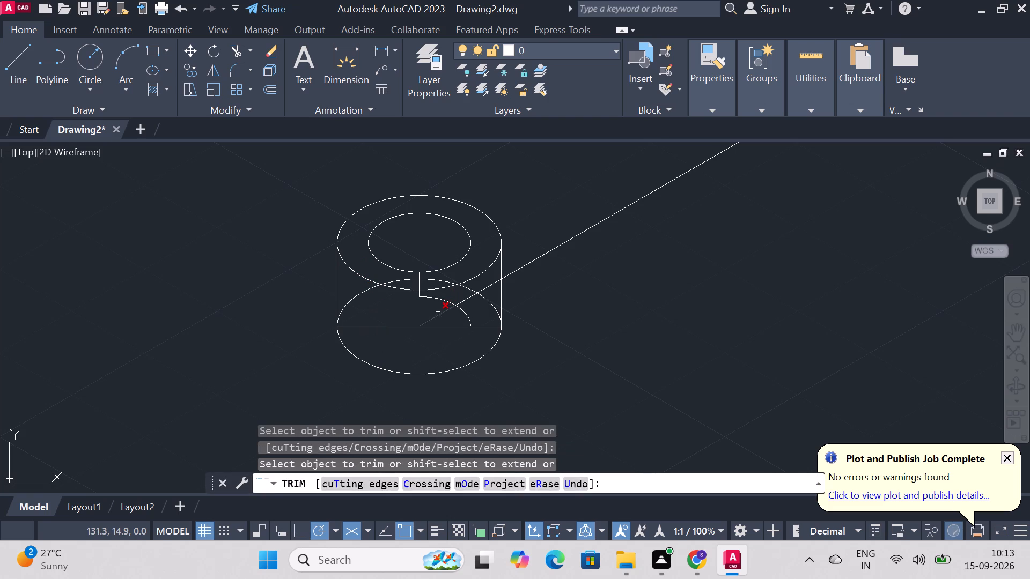
pyautogui.click(437, 315)
pyautogui.click(466, 315)
pyautogui.click(447, 300)
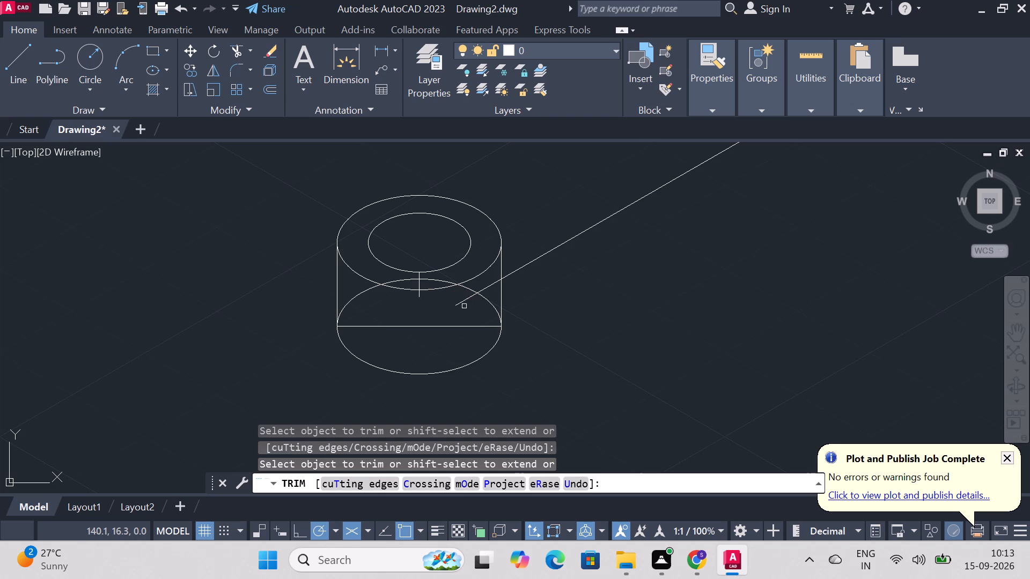
pyautogui.click(457, 303)
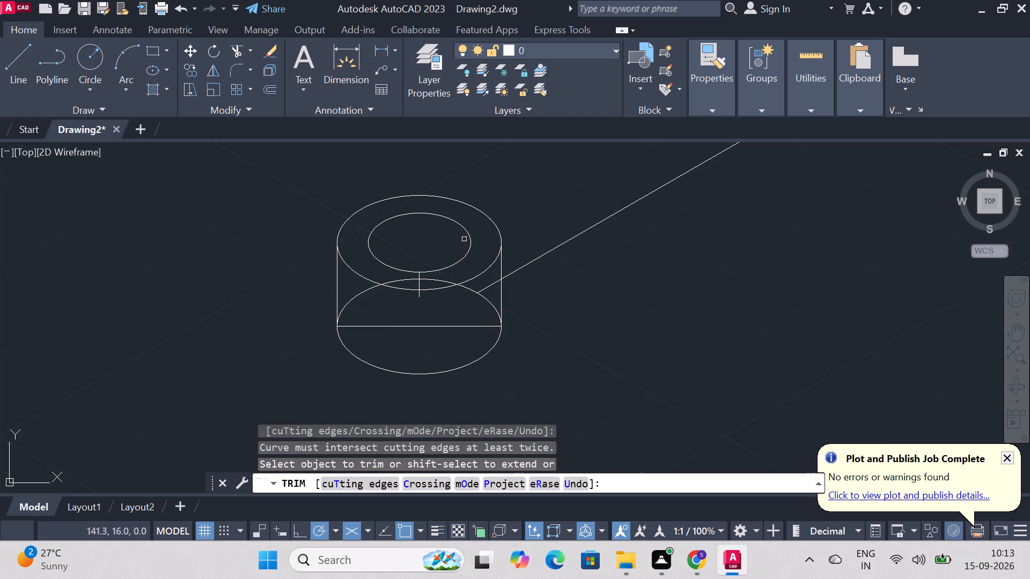
# Trim away the lower 16-diameter isocircle's rear arc, the leftover vertical centre line, the horizontal lines and the axis line inside the cylinder outline.
pyautogui.click(443, 280)
pyautogui.click(416, 277)
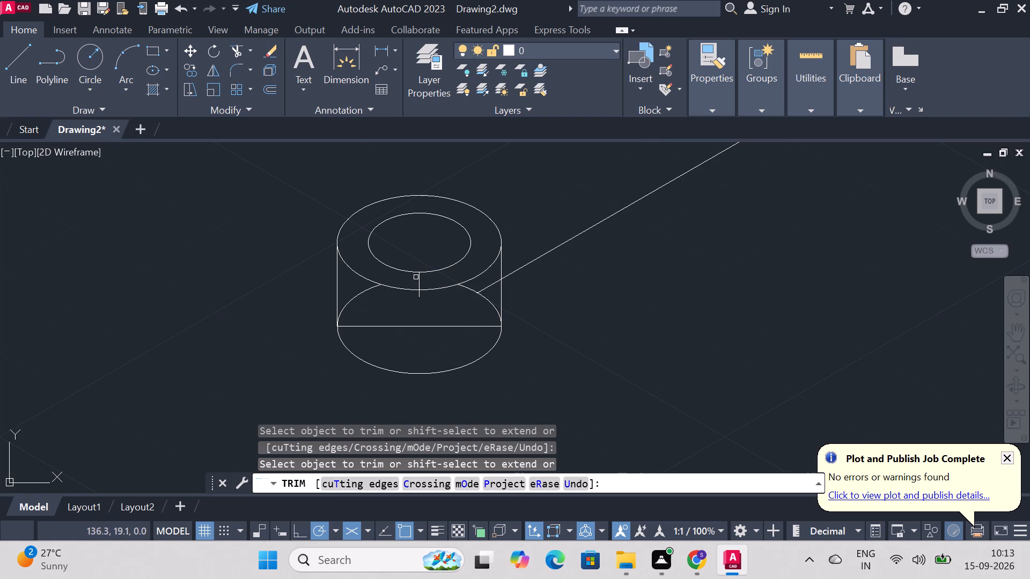
pyautogui.click(420, 282)
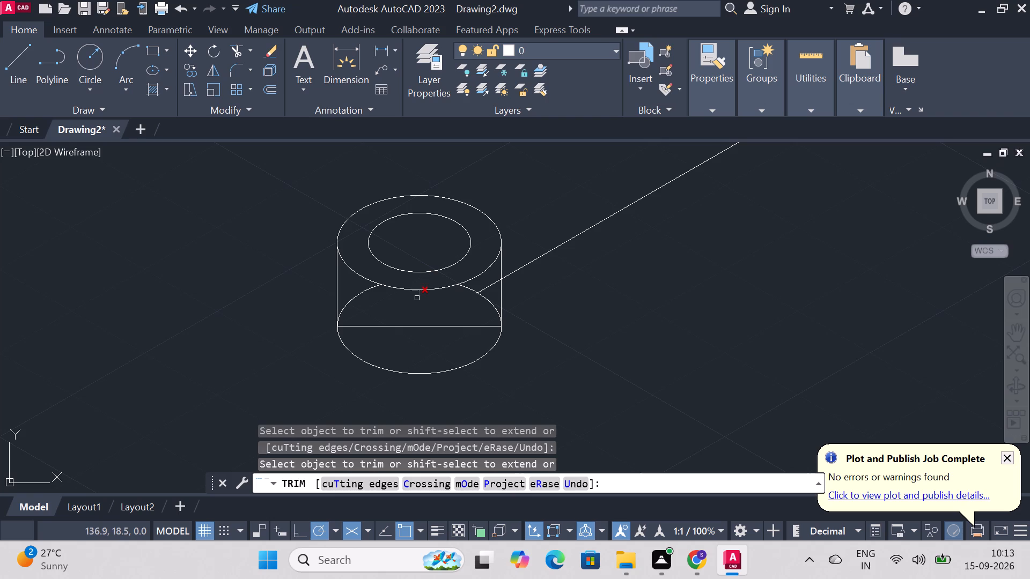
pyautogui.click(417, 297)
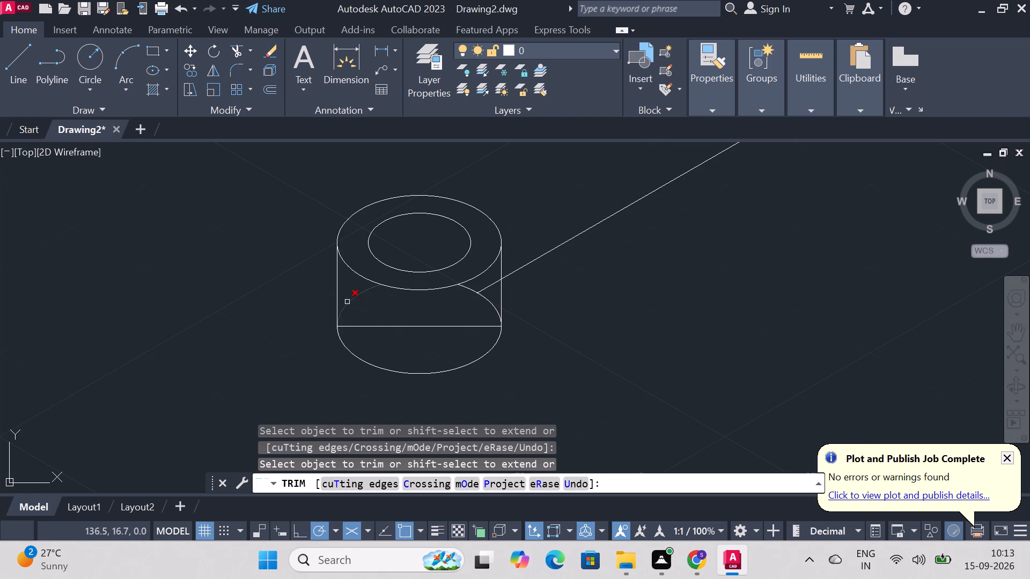
pyautogui.click(347, 302)
pyautogui.click(384, 325)
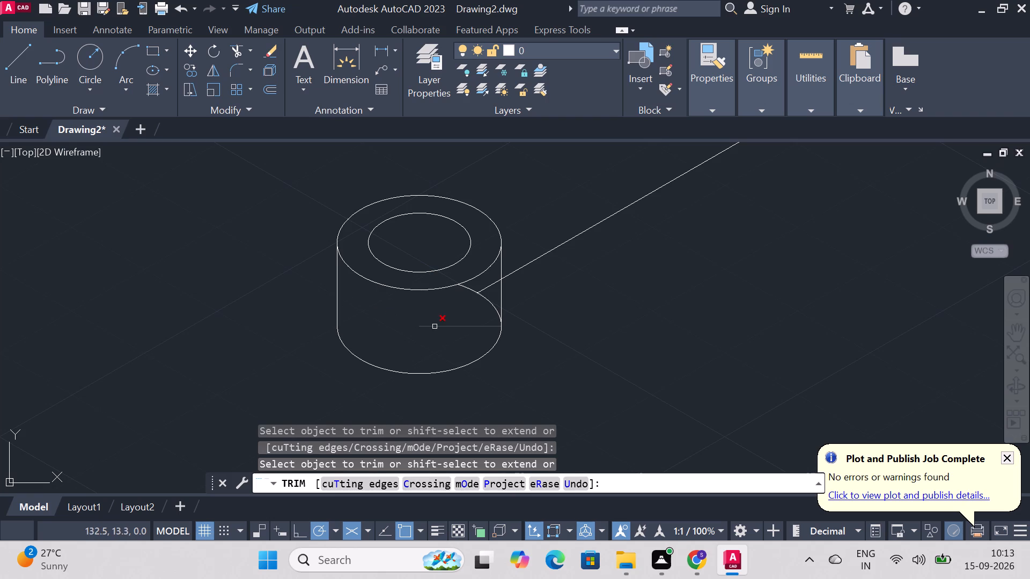
pyautogui.click(435, 330)
pyautogui.click(451, 324)
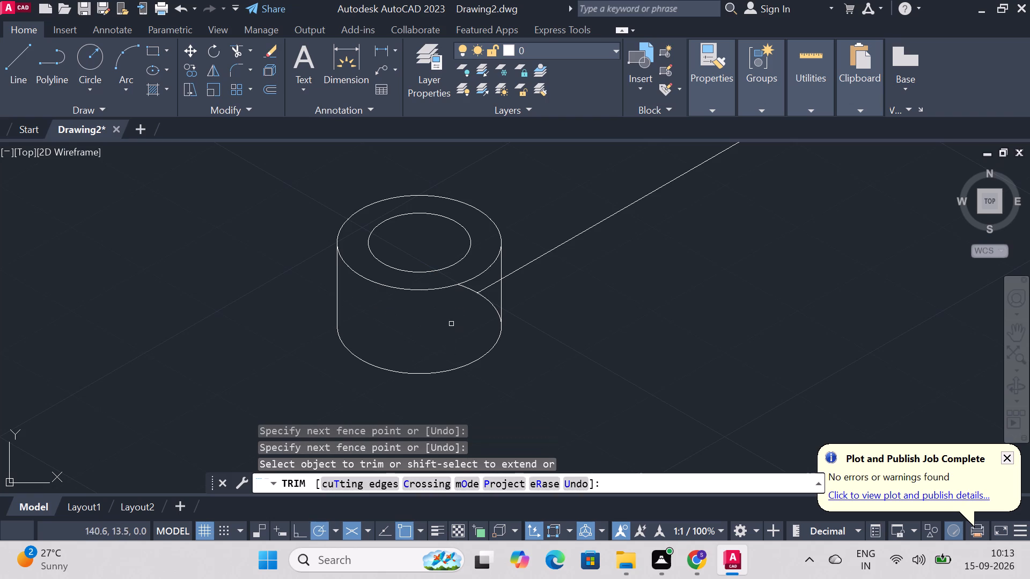
pyautogui.click(468, 289)
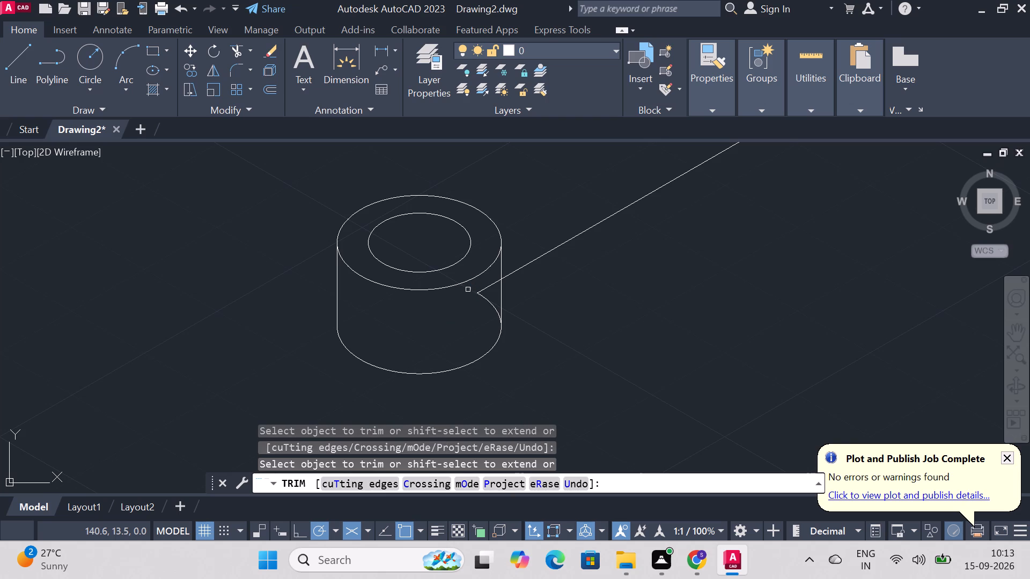
pyautogui.click(484, 300)
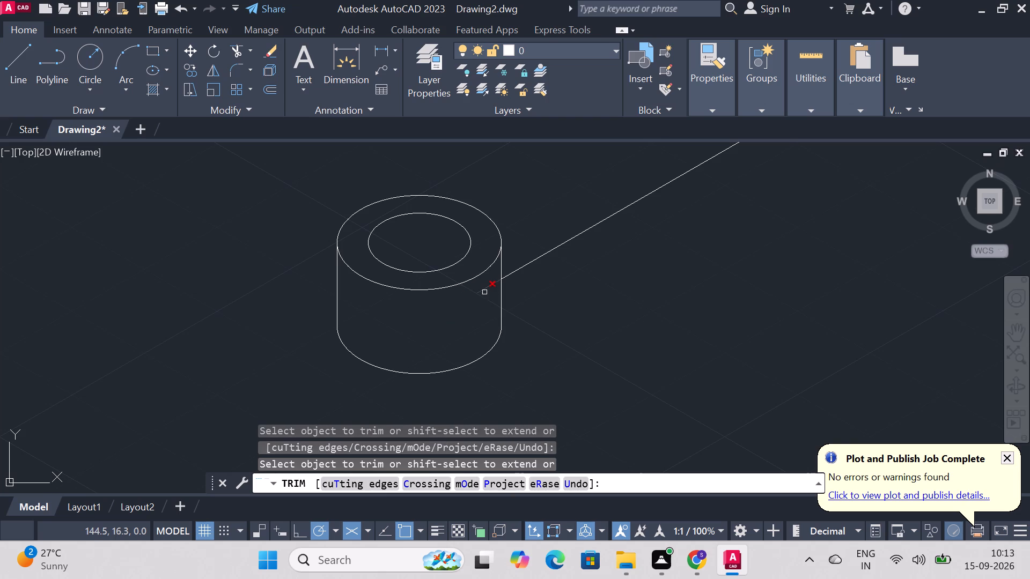
pyautogui.click(484, 292)
pyautogui.press('Escape')
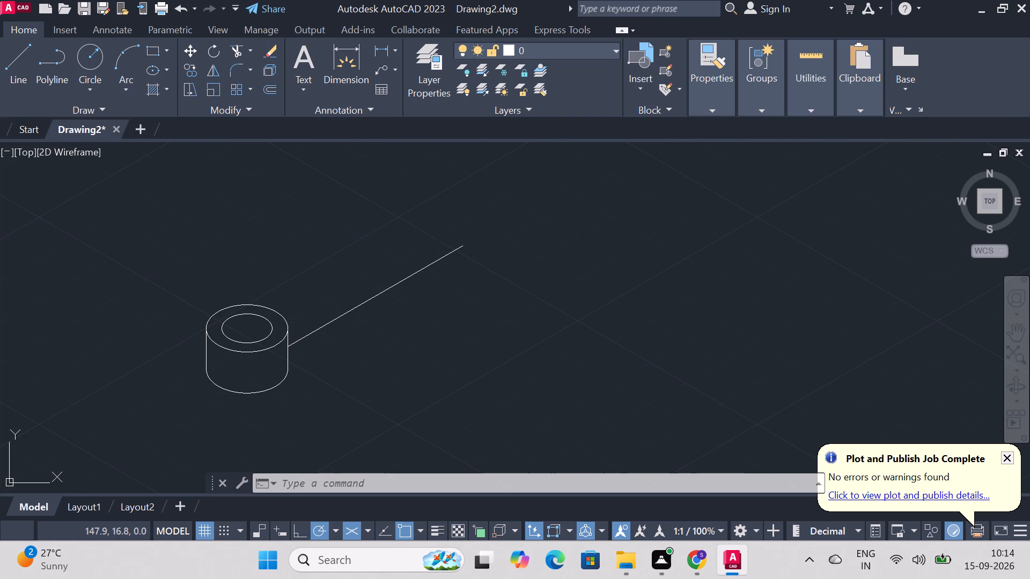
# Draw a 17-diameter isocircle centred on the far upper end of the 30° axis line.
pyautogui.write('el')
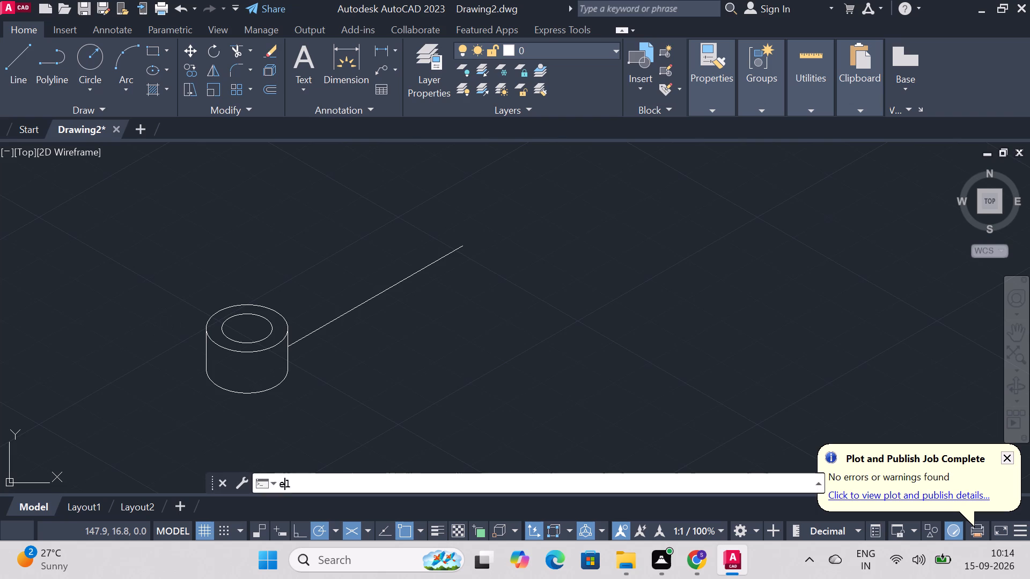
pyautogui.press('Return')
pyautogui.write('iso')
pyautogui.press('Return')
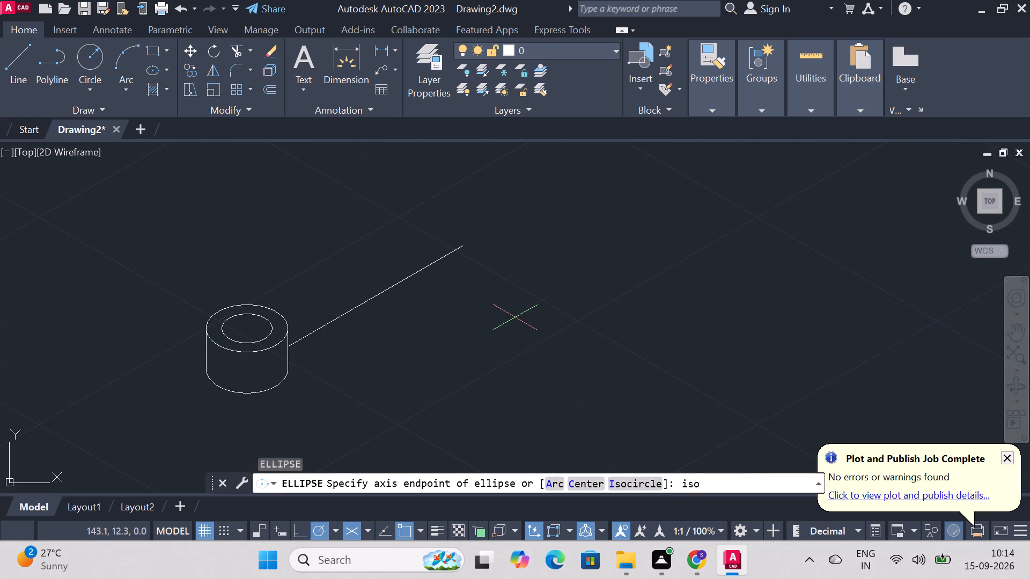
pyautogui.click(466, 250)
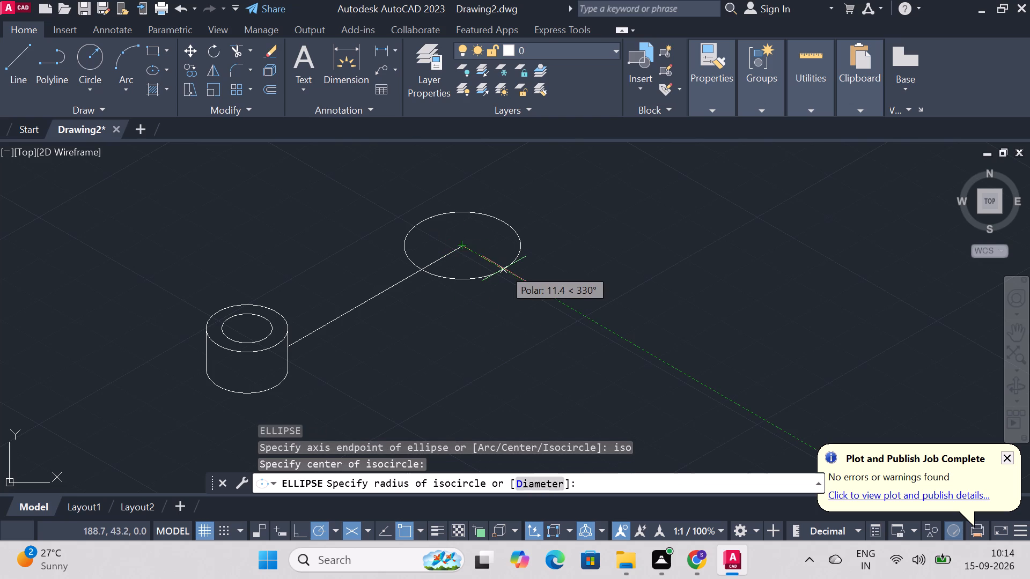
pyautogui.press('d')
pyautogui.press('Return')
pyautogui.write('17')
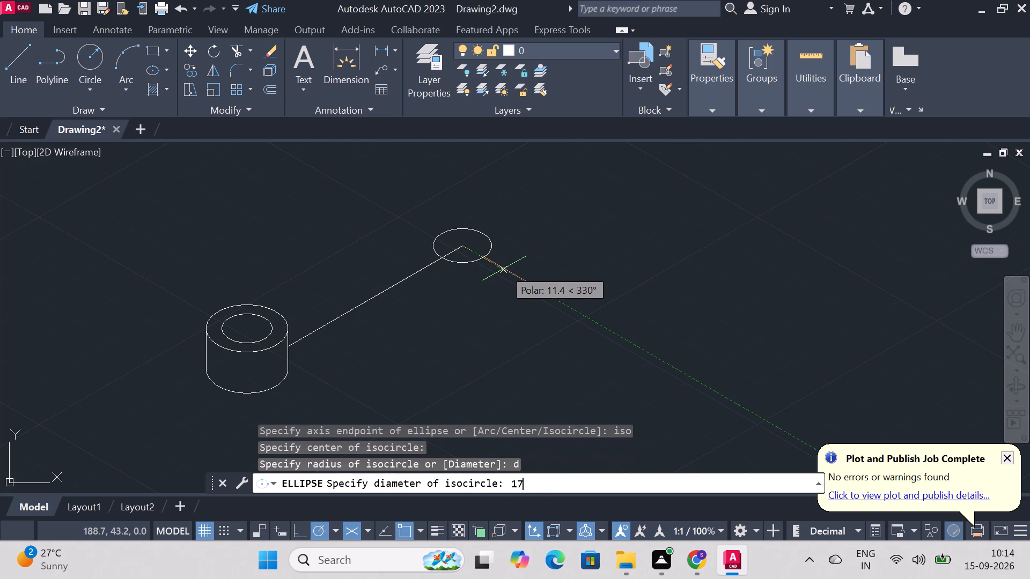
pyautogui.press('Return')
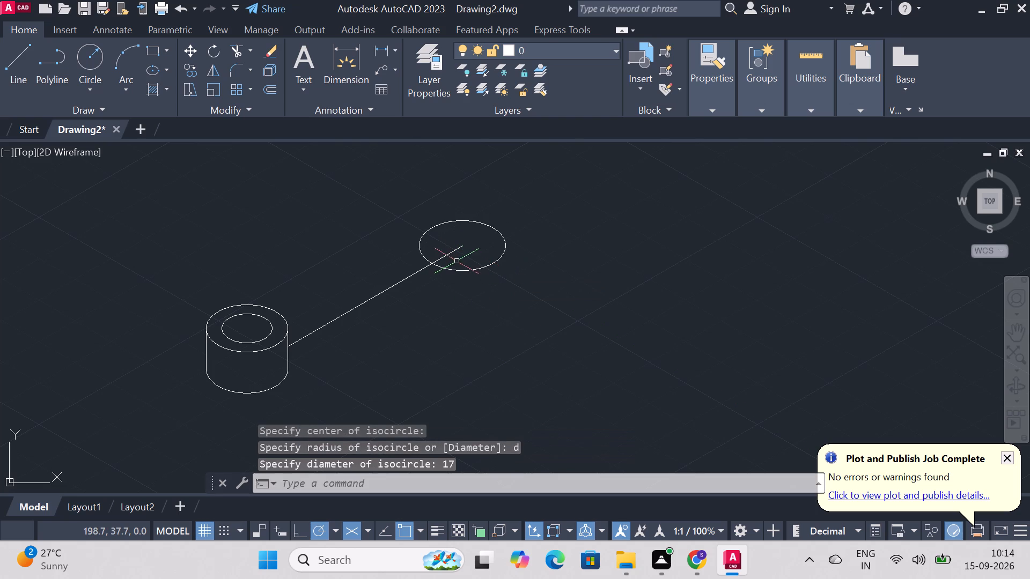
# Draw a 10-diameter isocircle centred on the far upper end of the 30° axis line.
pyautogui.write('el')
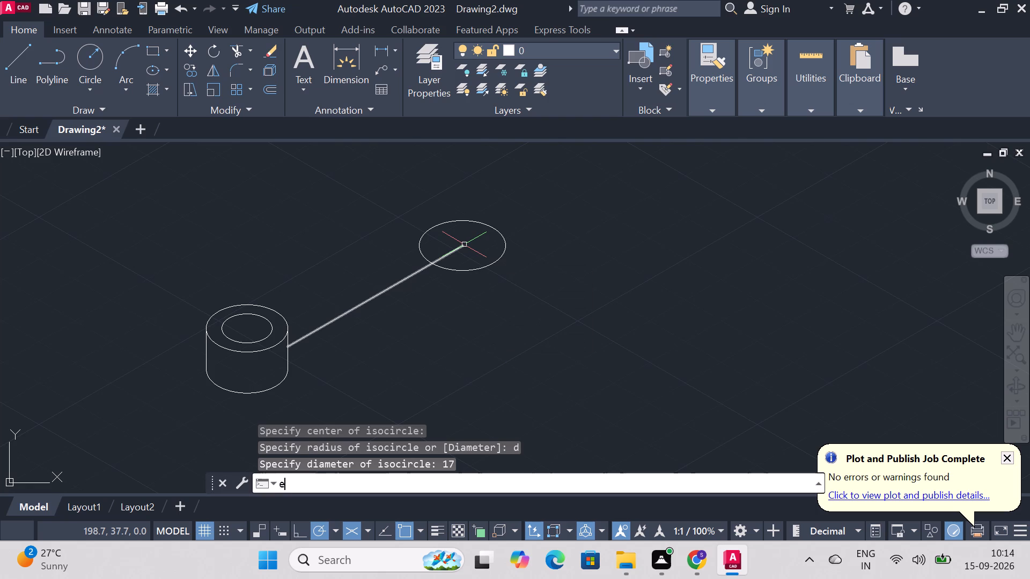
pyautogui.press('Return')
pyautogui.write('iso')
pyautogui.press('Return')
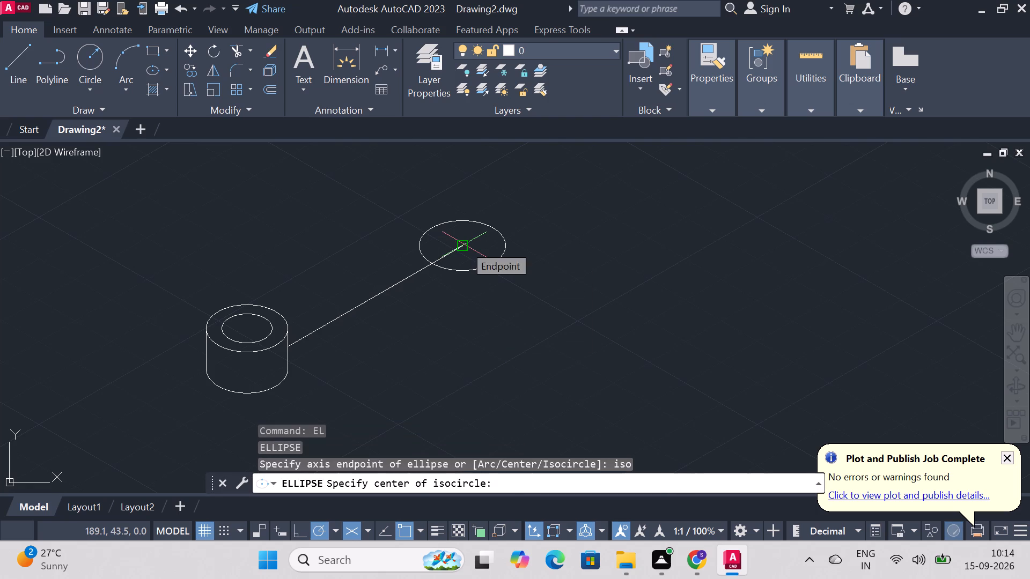
pyautogui.click(460, 246)
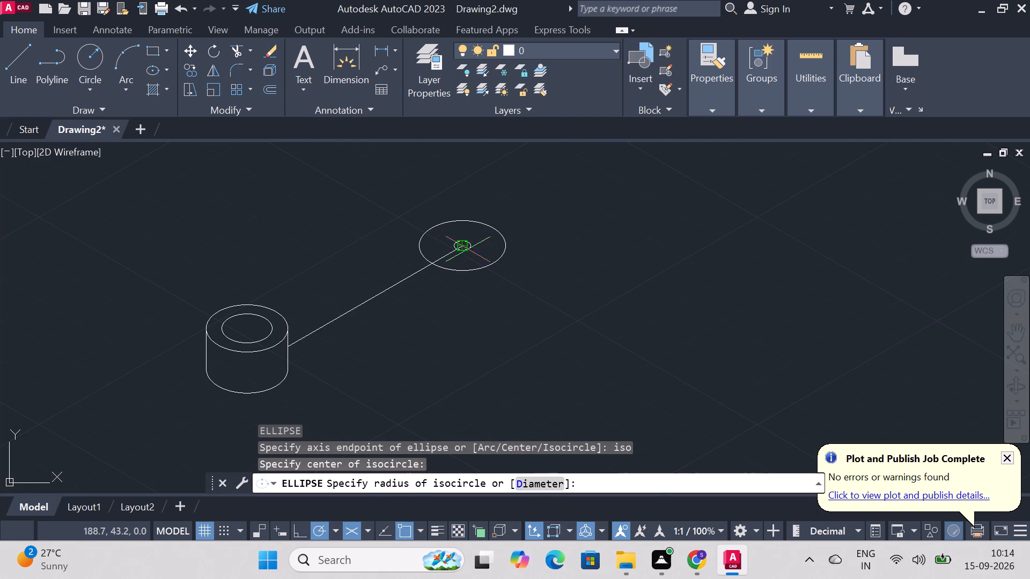
pyautogui.press('d')
pyautogui.press('Return')
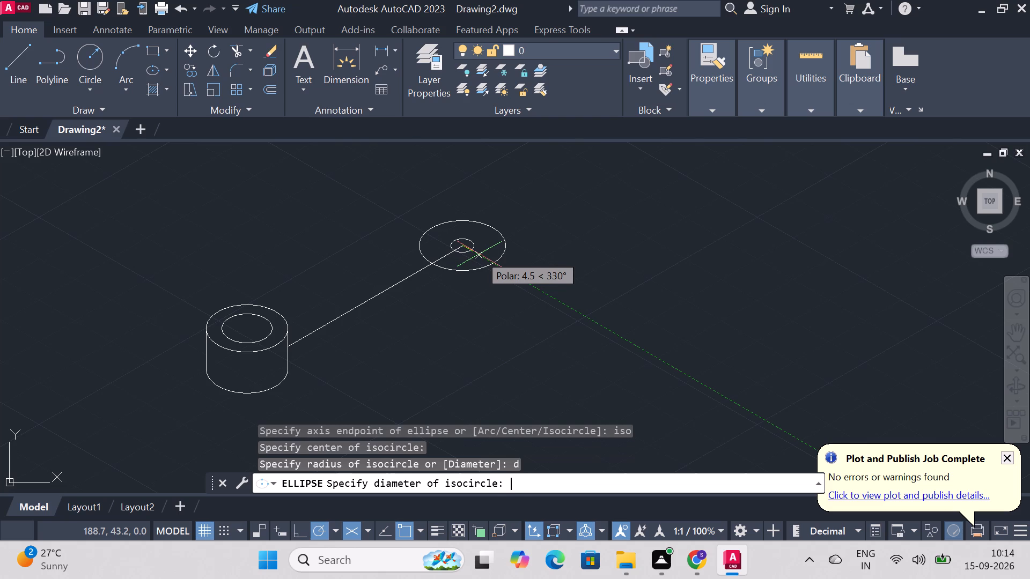
pyautogui.write('10')
pyautogui.press('Return')
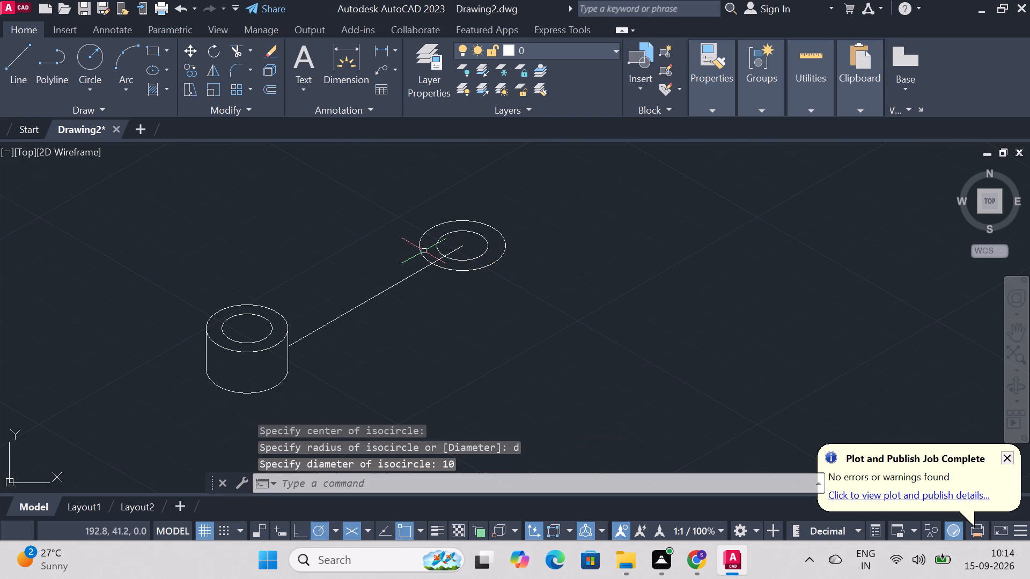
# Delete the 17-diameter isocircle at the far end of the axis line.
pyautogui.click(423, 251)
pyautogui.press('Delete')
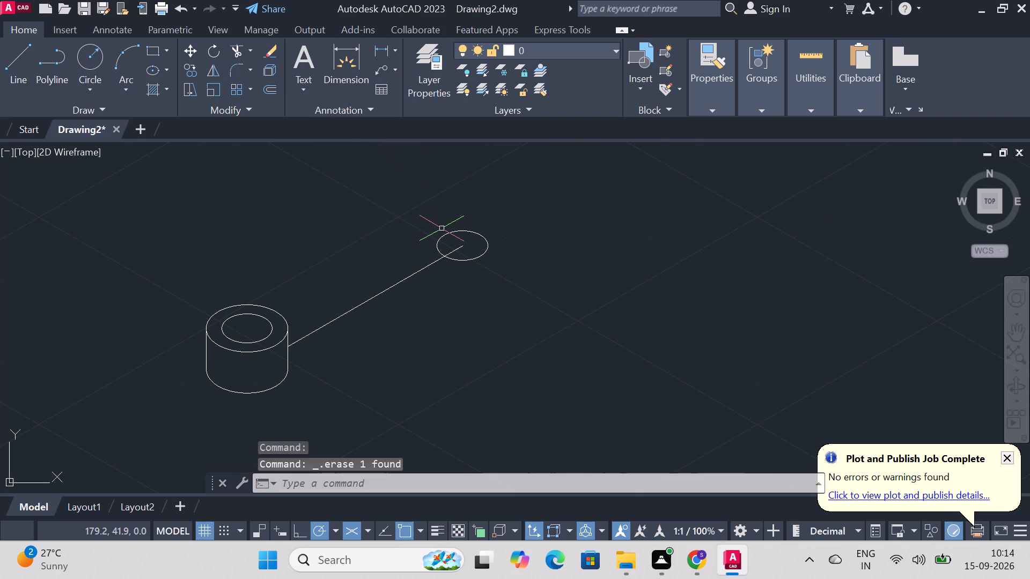
# Draw a 16-diameter isocircle concentric with the 10-diameter isocircle at the far end of the axis line.
pyautogui.write('el')
pyautogui.press('Return')
pyautogui.write('iso')
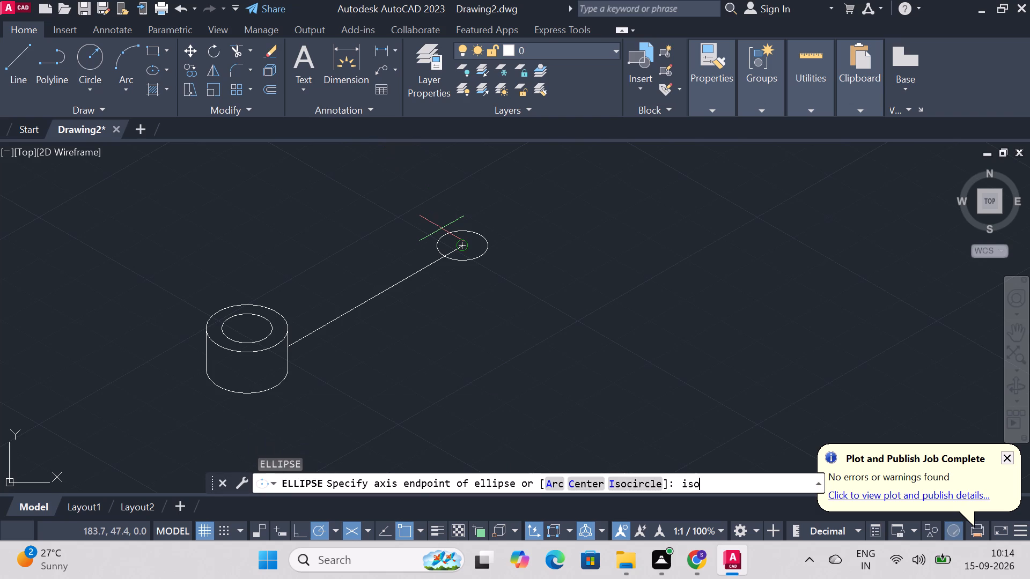
pyautogui.press('Return')
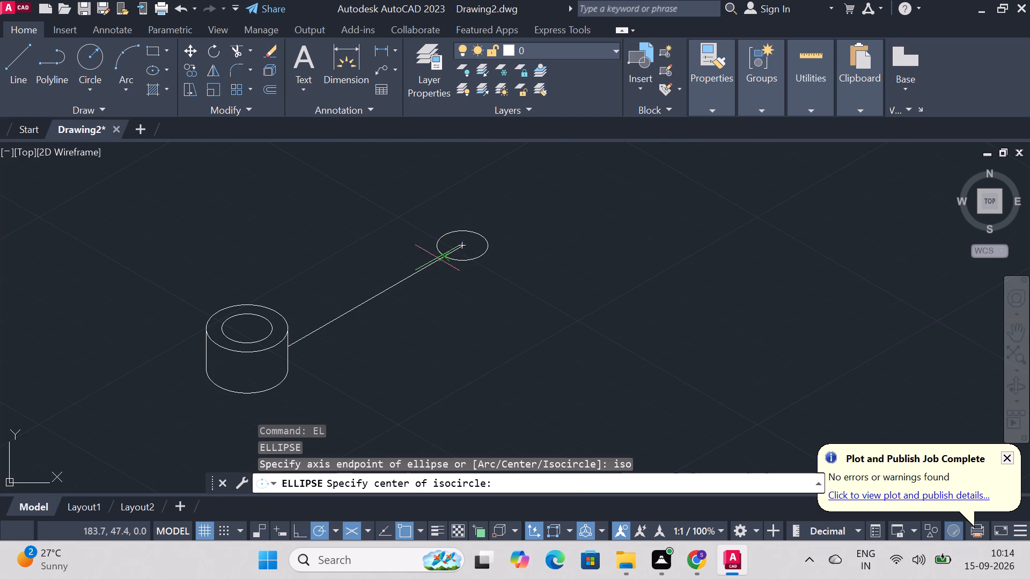
pyautogui.click(464, 242)
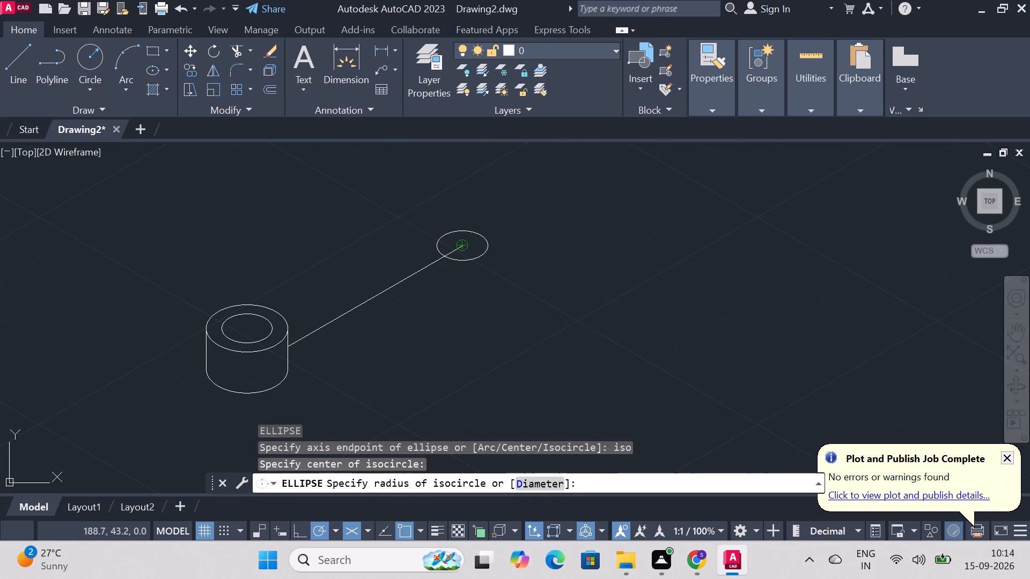
pyautogui.moveTo(464, 242); pyautogui.dragTo(506, 257)
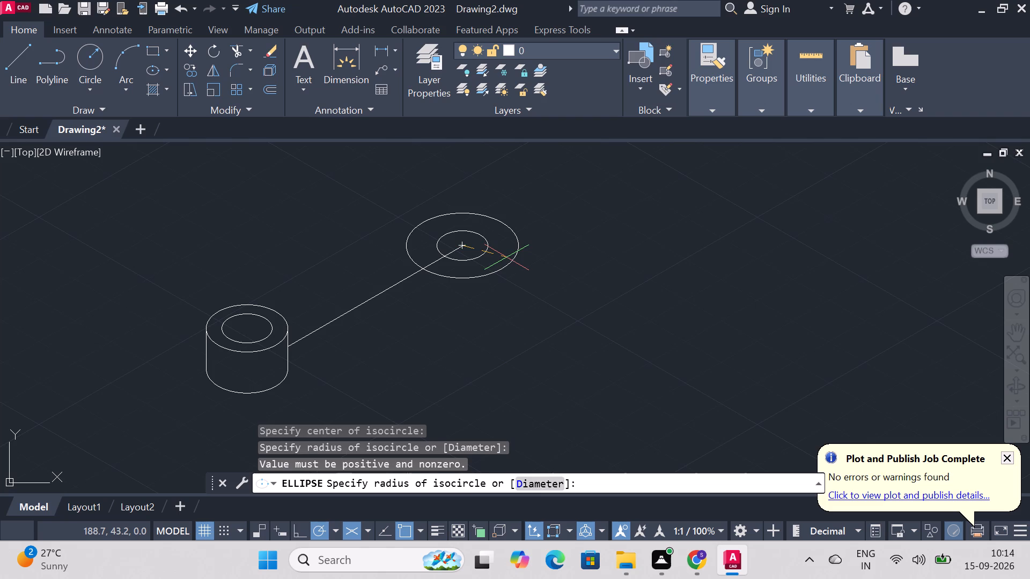
pyautogui.press('d')
pyautogui.press('Return')
pyautogui.write('16')
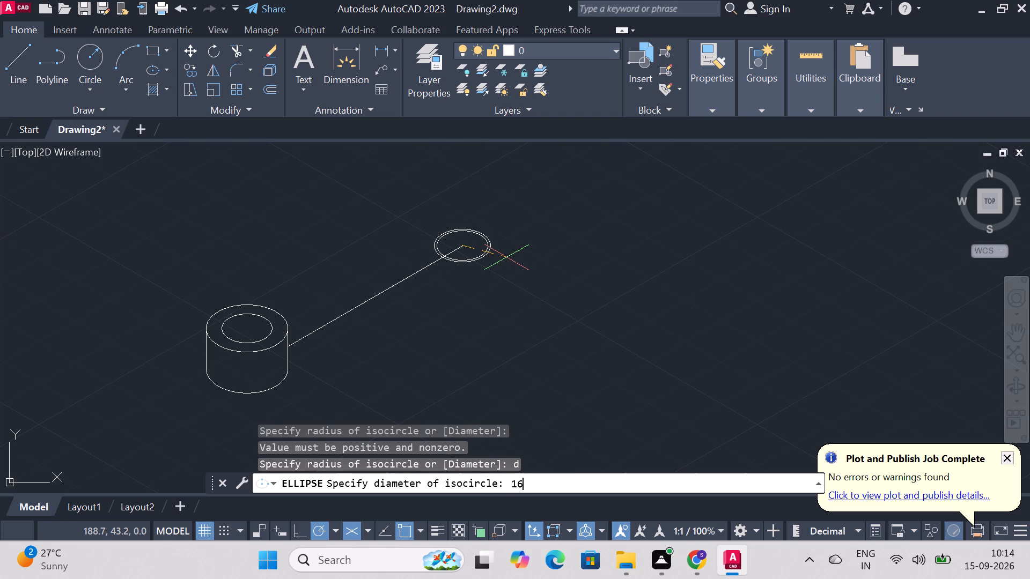
pyautogui.press('Return')
pyautogui.press('Escape')
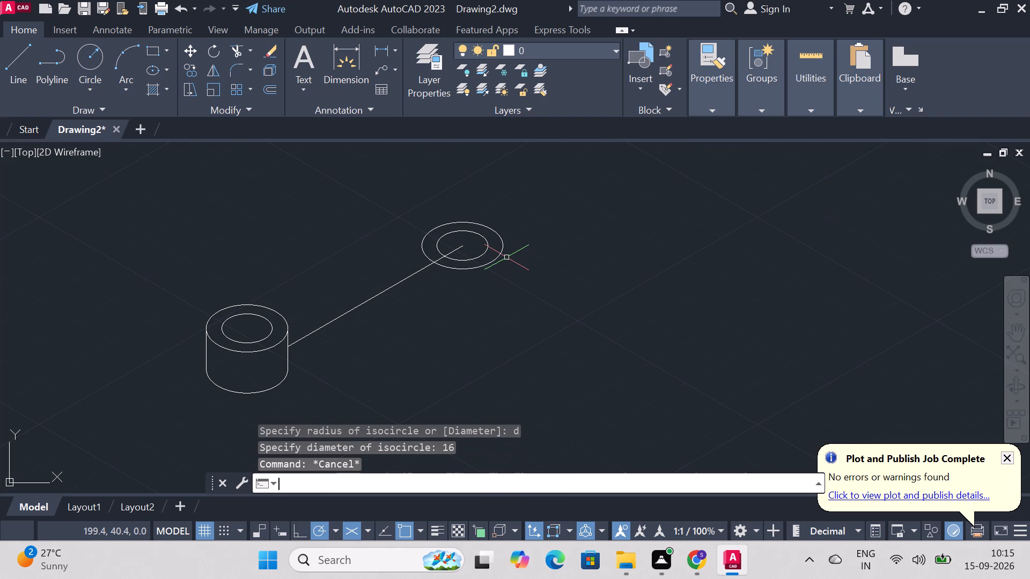
# Draw a 10-unit vertical line upward from the centre of the isocircles at the axis line's far end.
pyautogui.press('l')
pyautogui.press('Return')
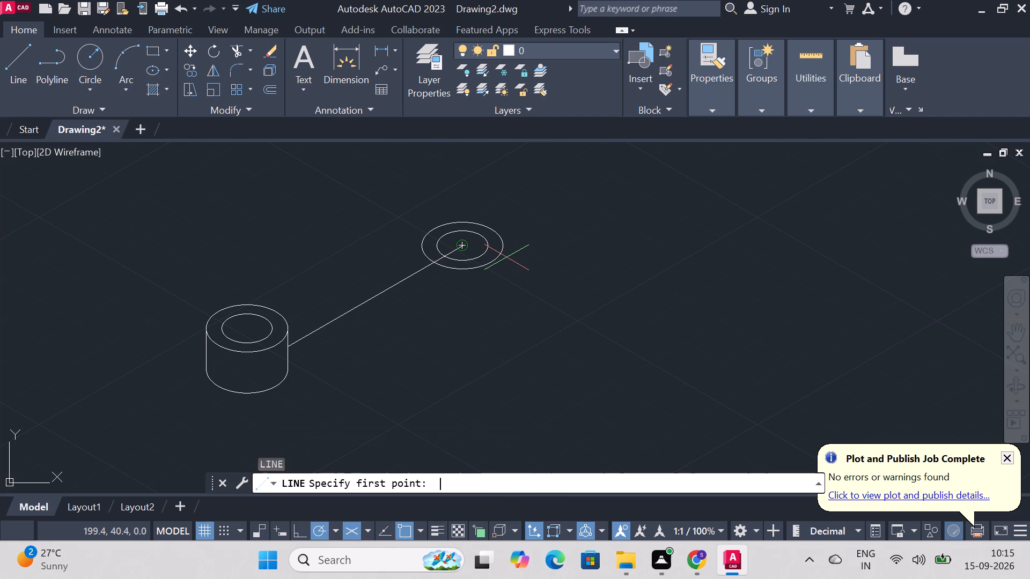
pyautogui.click(465, 246)
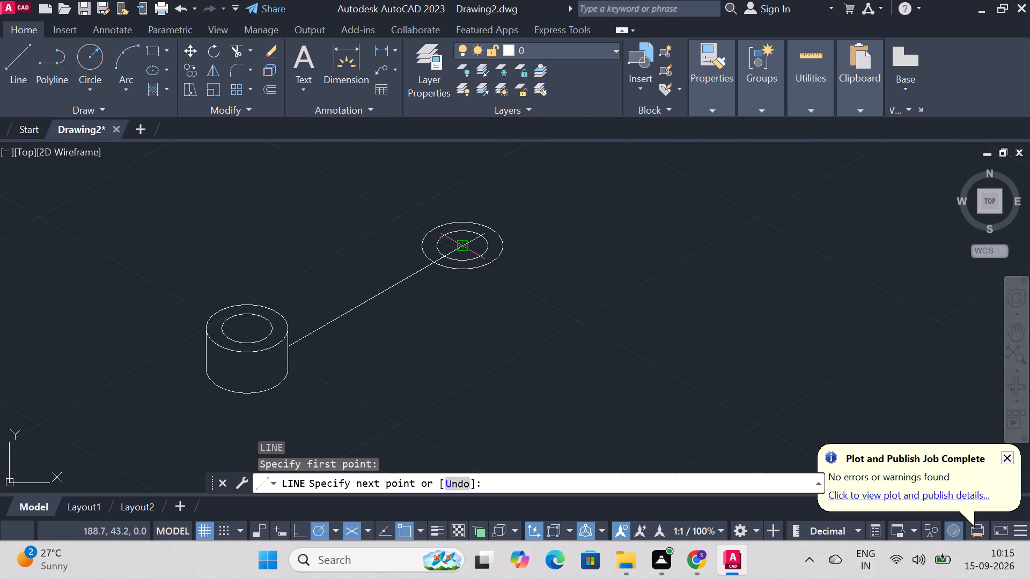
pyautogui.write('10')
pyautogui.press('Return')
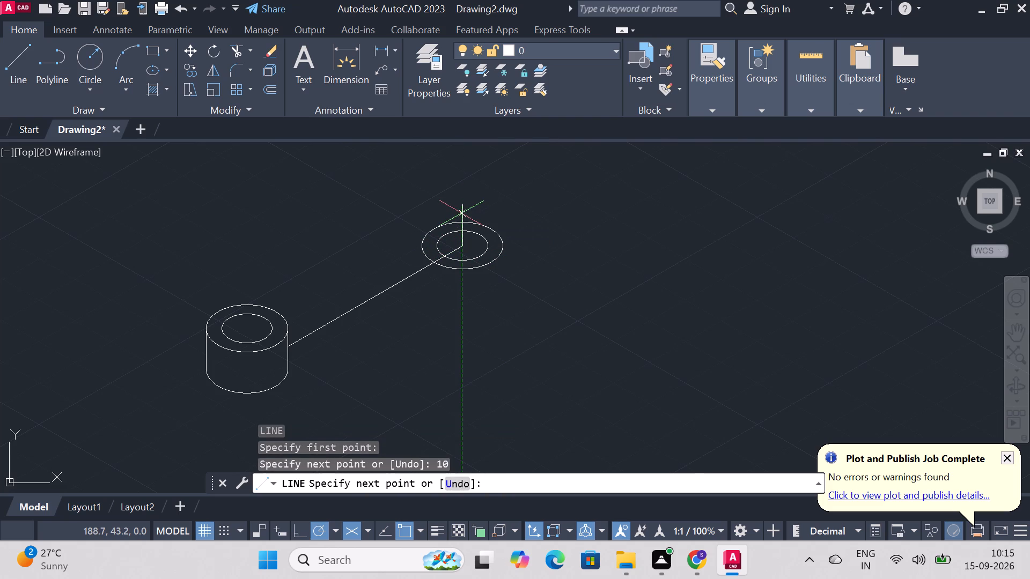
pyautogui.press('Escape')
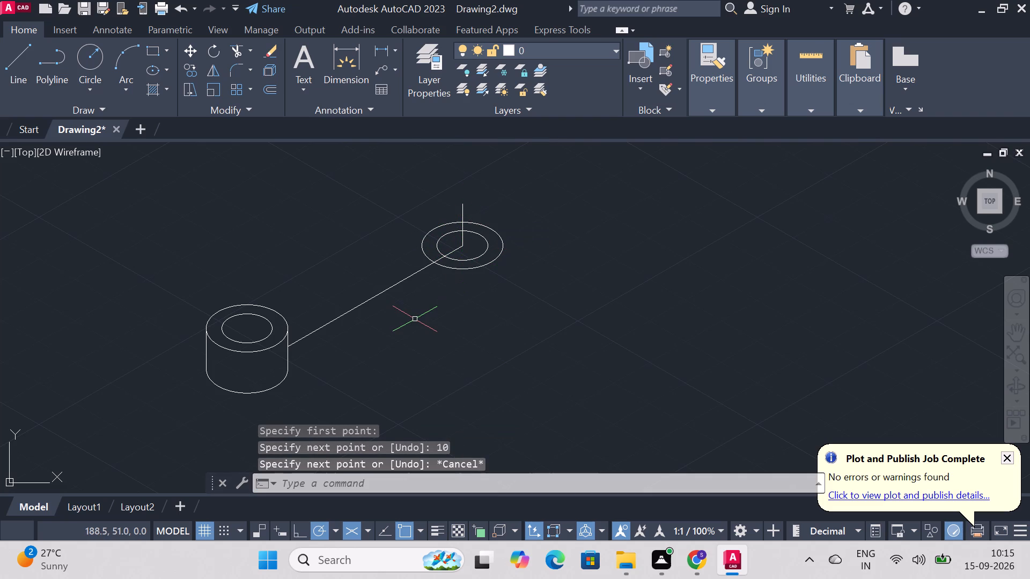
# Copy the 10-diameter isocircle at the axis line's far end 10 units straight up from its centre.
pyautogui.write('copy')
pyautogui.press('Return')
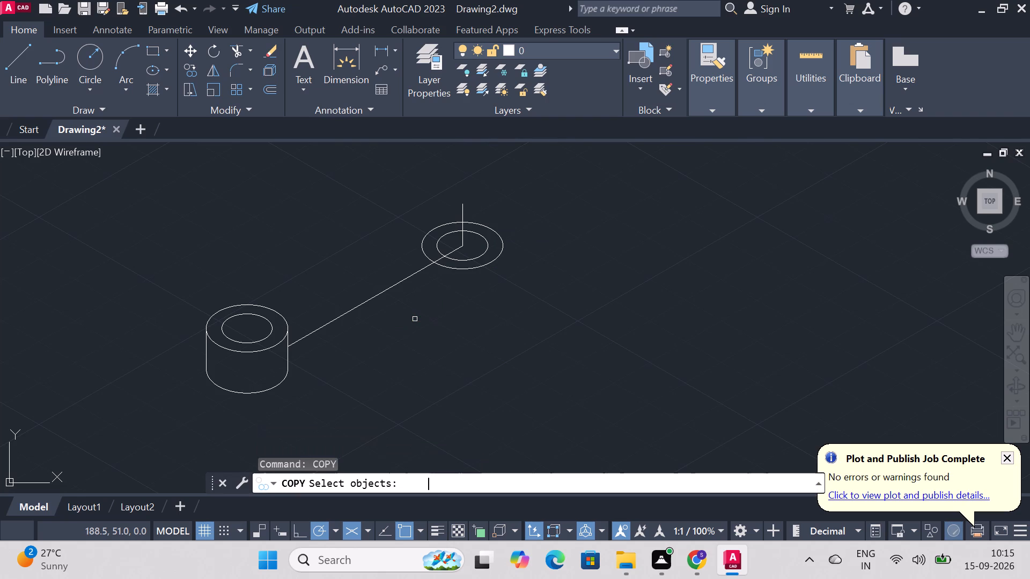
pyautogui.click(477, 255)
pyautogui.press('Return')
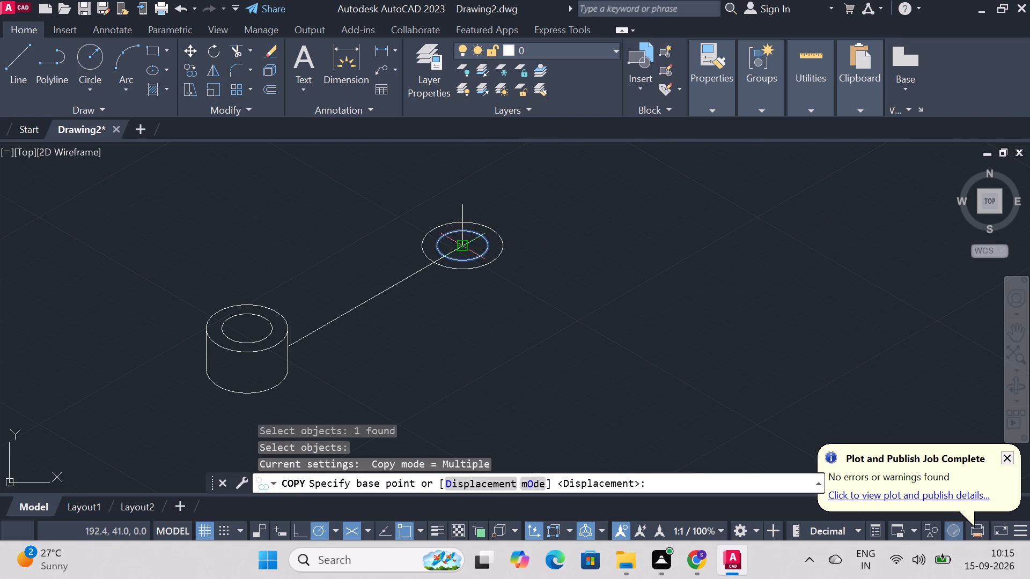
pyautogui.click(459, 248)
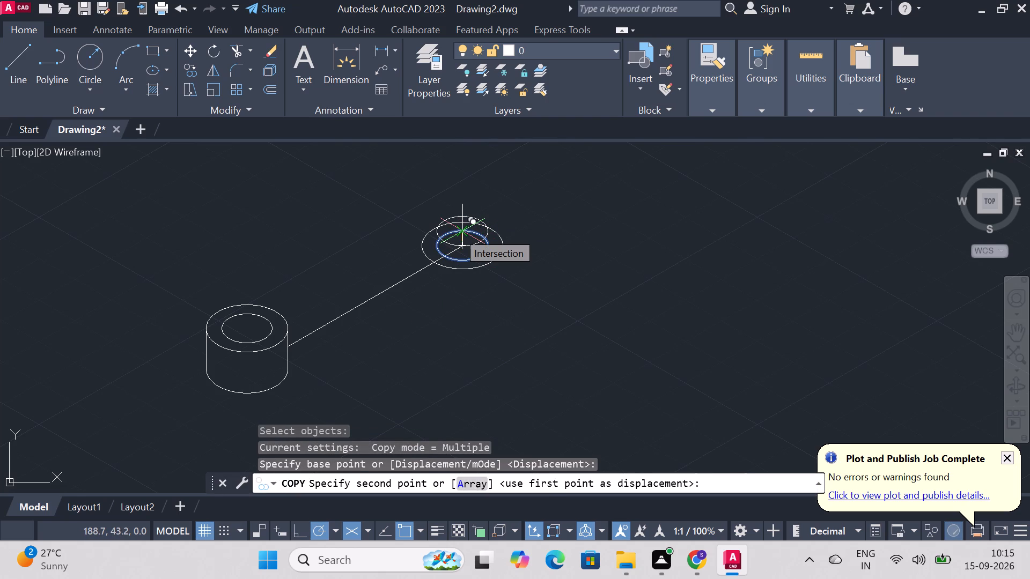
pyautogui.write('10')
pyautogui.press('Return')
pyautogui.press('Escape')
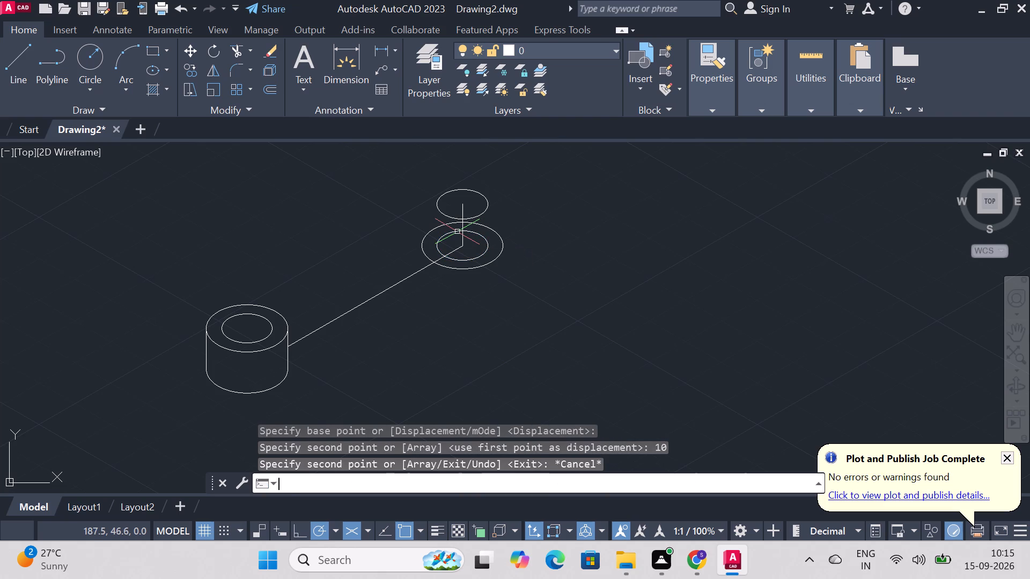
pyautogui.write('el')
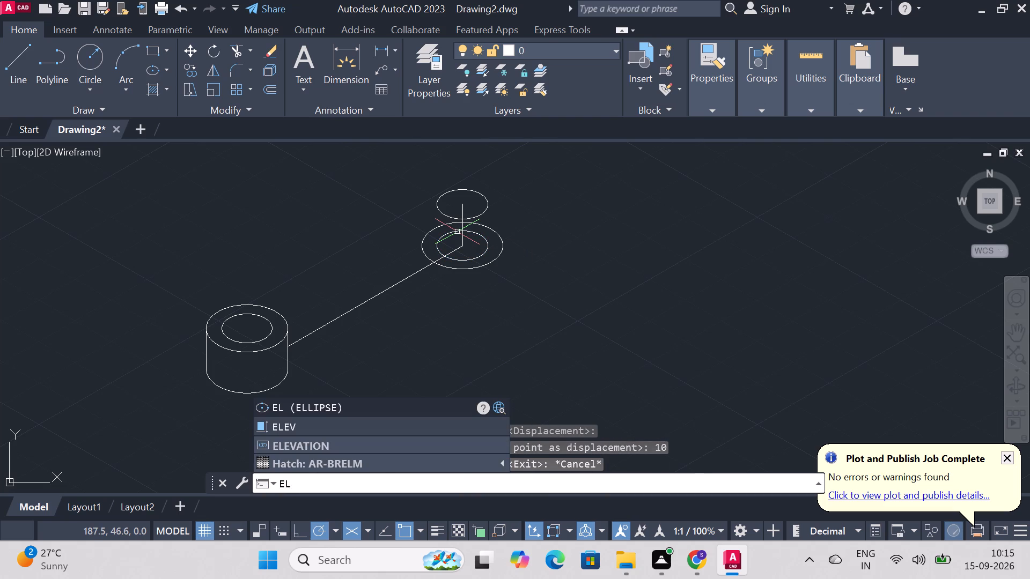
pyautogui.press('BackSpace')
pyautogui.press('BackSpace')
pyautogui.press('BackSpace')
# Copy the 16-diameter isocircle at the axis line's far end 10 units straight up from its centre.
pyautogui.write('copy')
pyautogui.press('Return')
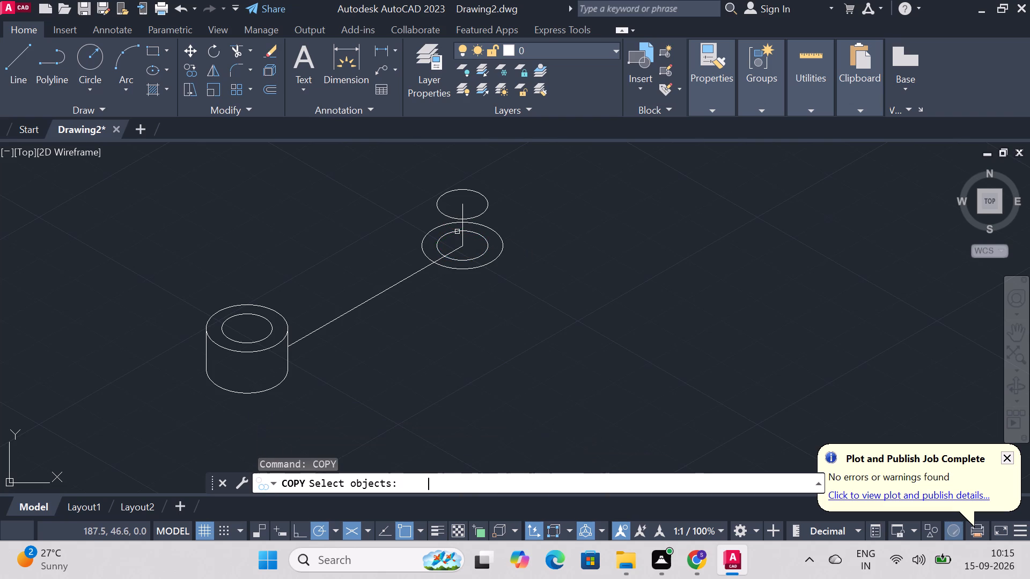
pyautogui.click(467, 272)
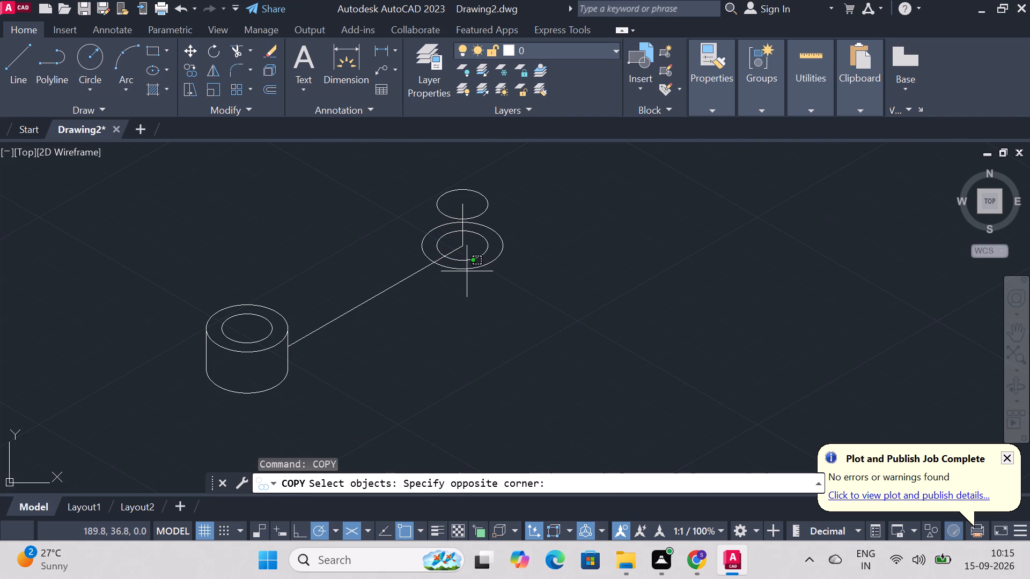
pyautogui.click(480, 267)
pyautogui.click(480, 267)
pyautogui.press('Return')
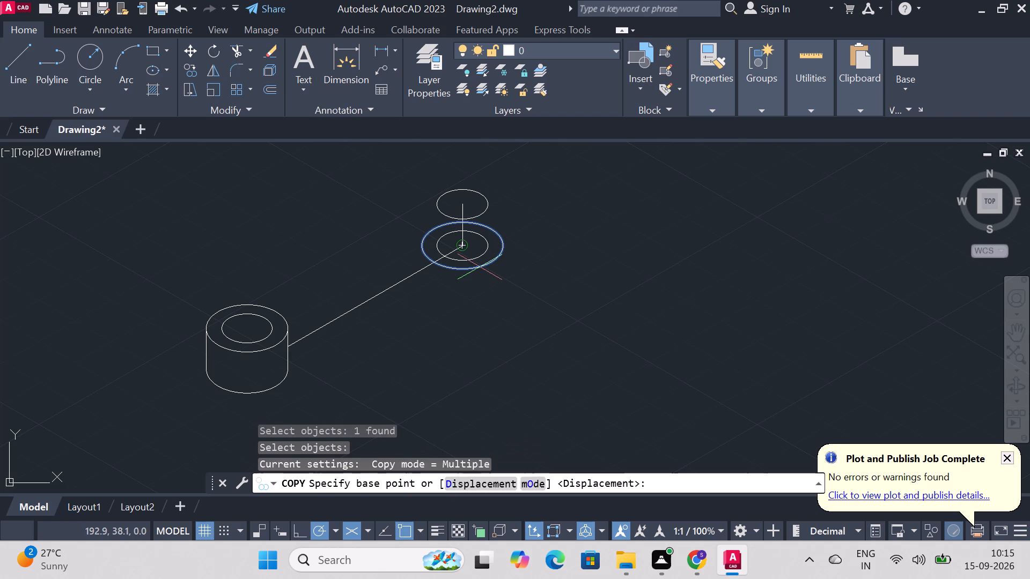
pyautogui.click(462, 247)
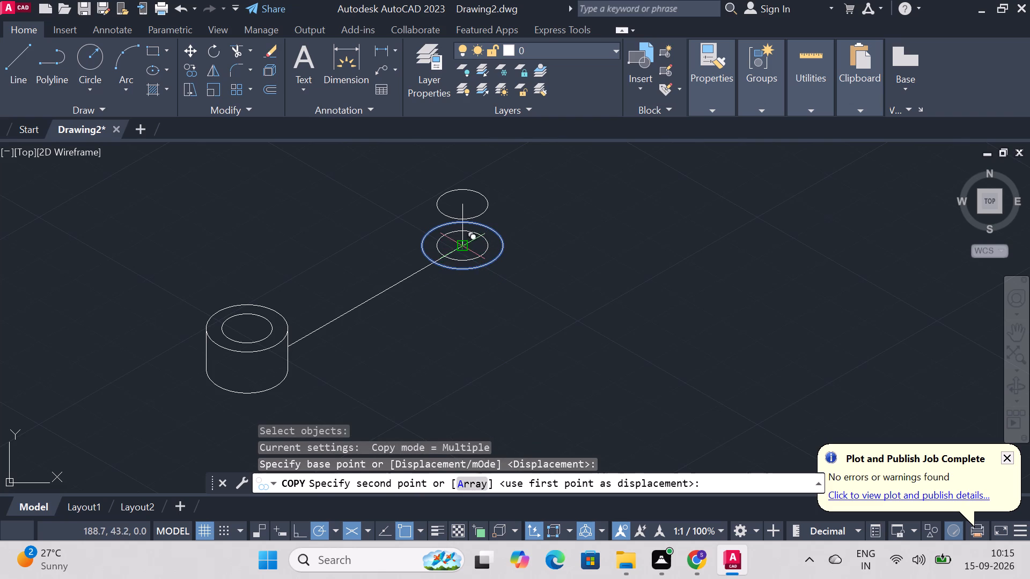
pyautogui.write('10')
pyautogui.press('Return')
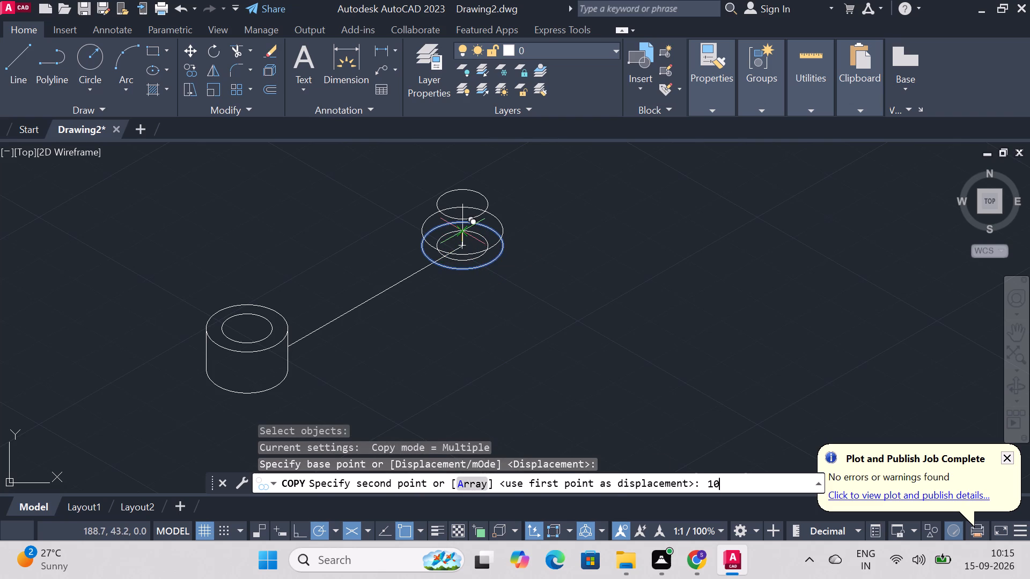
pyautogui.press('Escape')
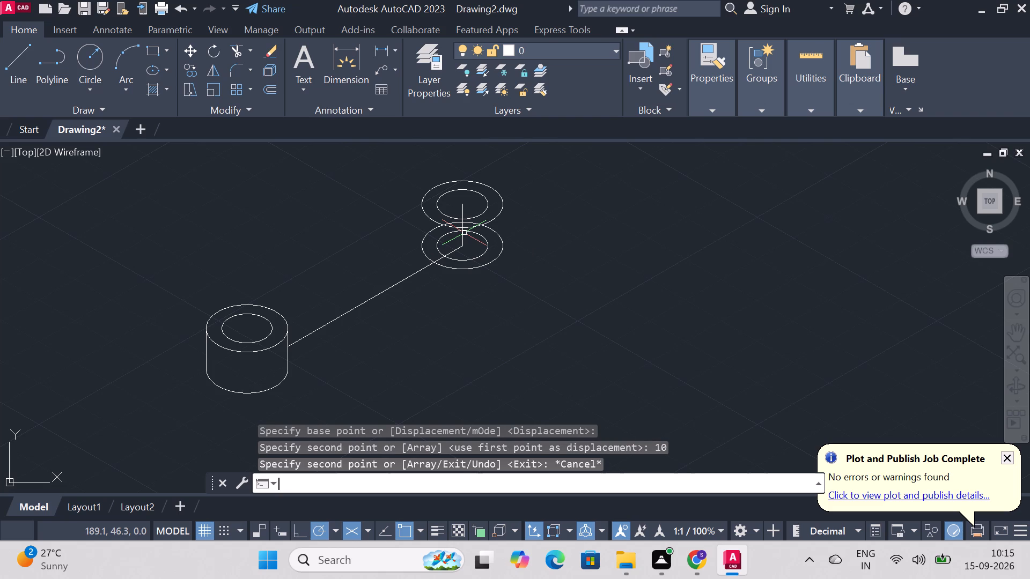
pyautogui.press('Escape')
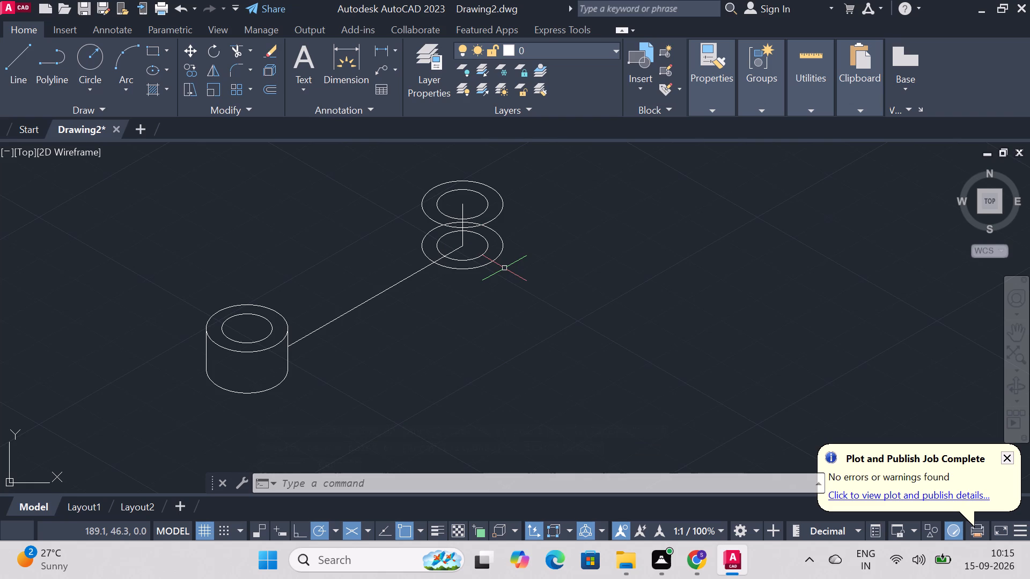
# Draw a line from the far-end upper isocircles' centre along 150° to the edge of the upper 16-diameter isocircle.
pyautogui.press('l')
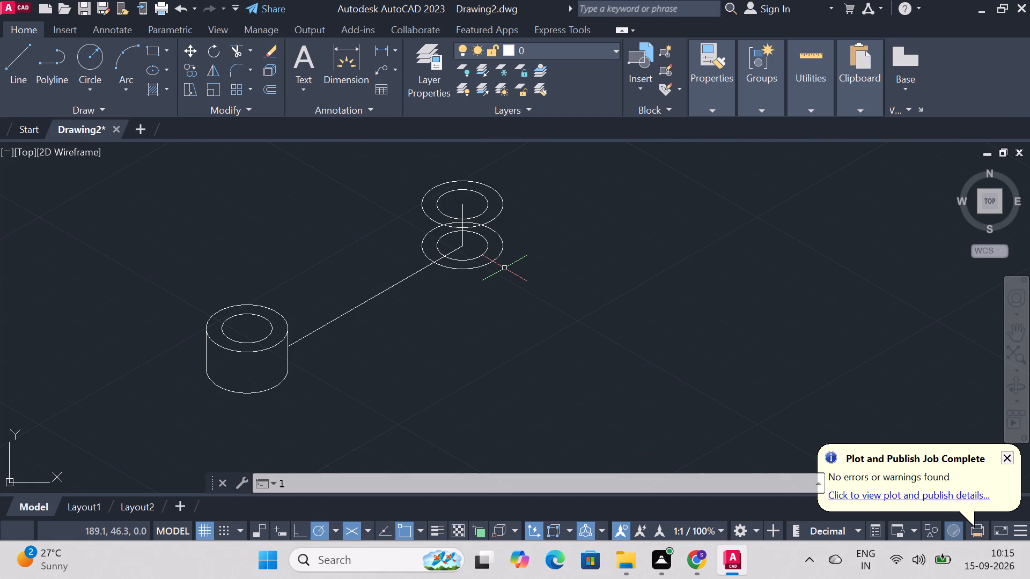
pyautogui.press('Return')
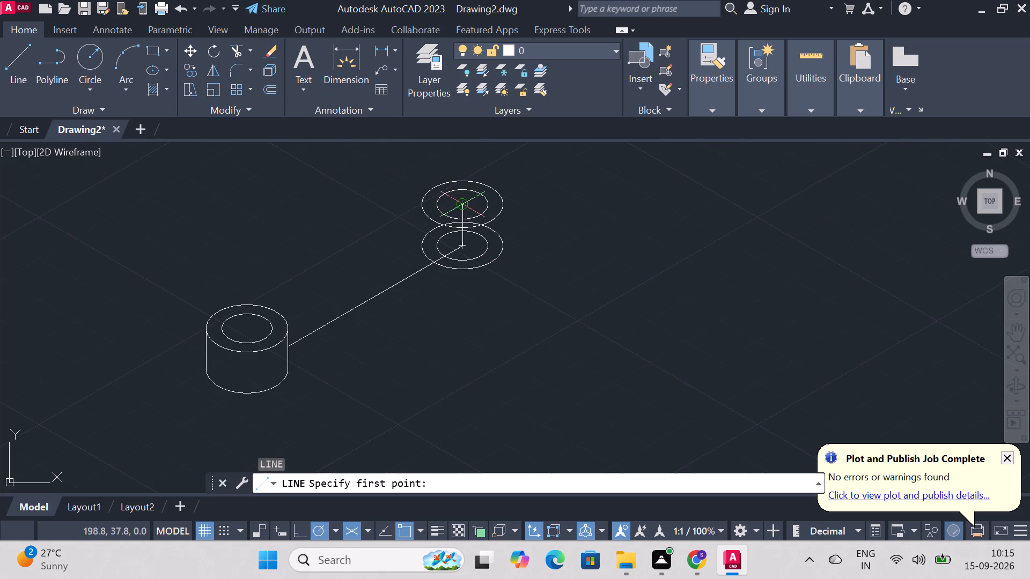
pyautogui.click(466, 200)
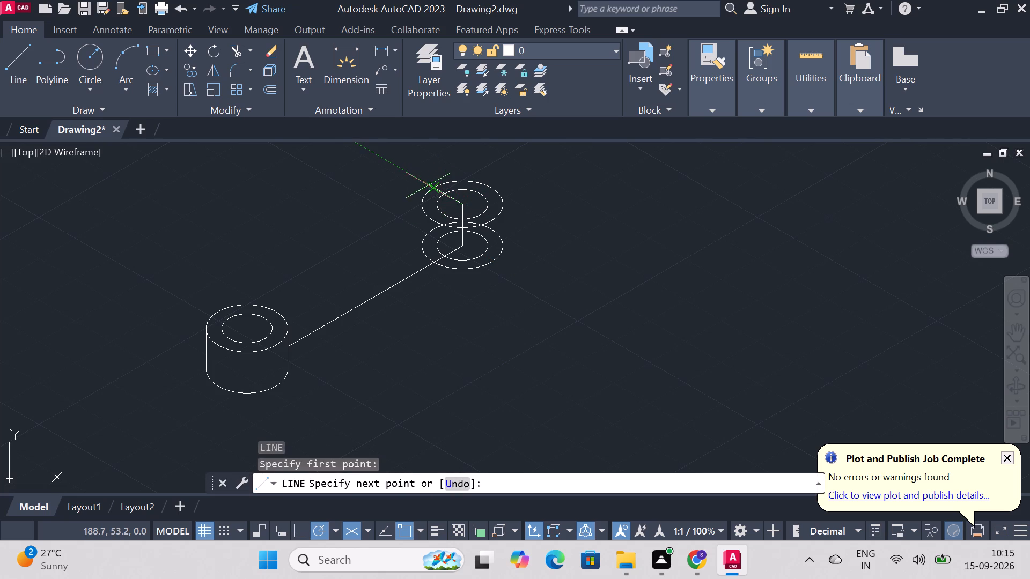
pyautogui.click(433, 188)
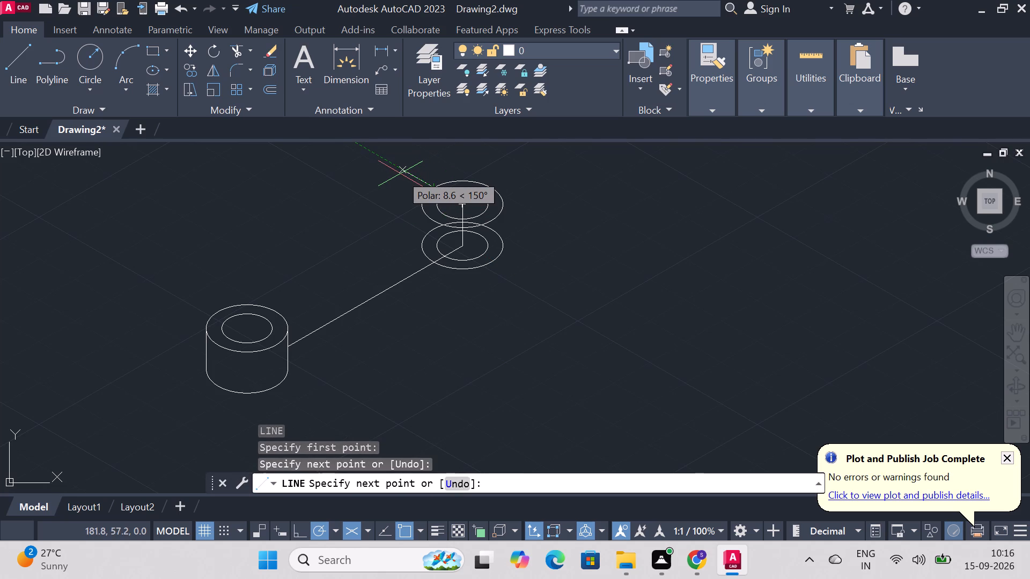
pyautogui.press('Escape')
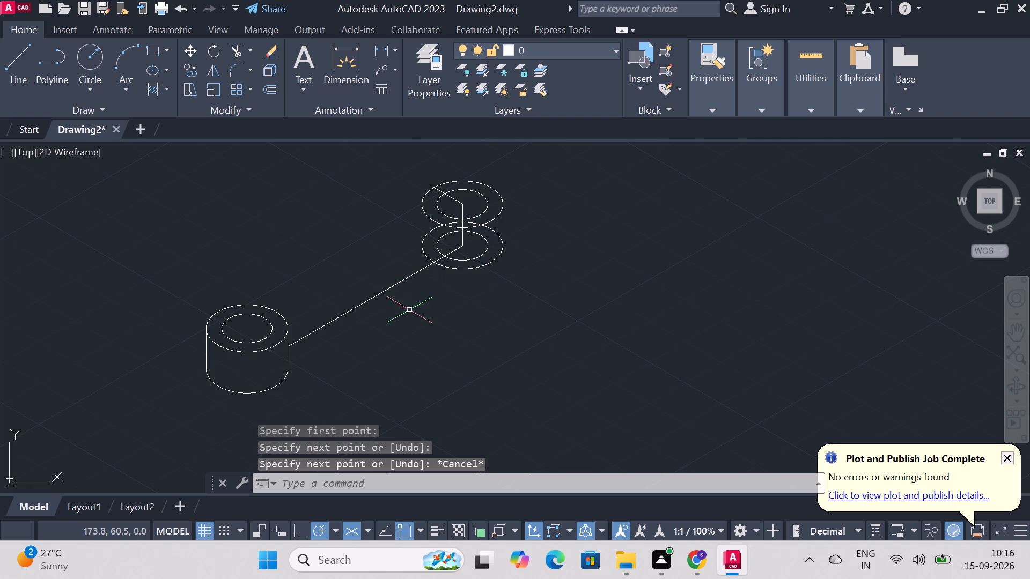
# Draw a line parallel to the axis line from the far-end upper centre, through the 16-diameter isocircle's edge, to the near cylinder's top outer rim.
pyautogui.press('l')
pyautogui.press('Return')
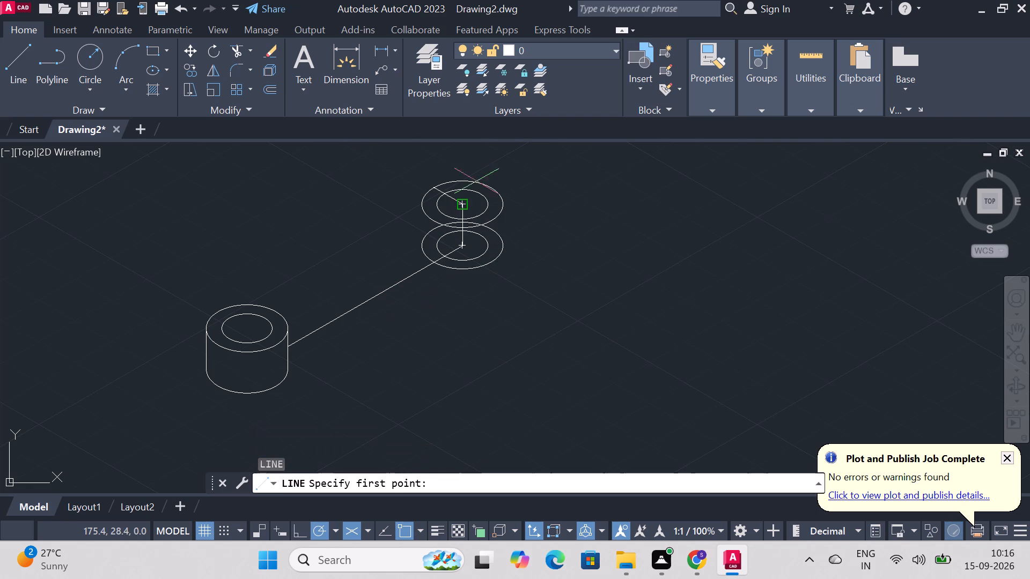
pyautogui.click(458, 205)
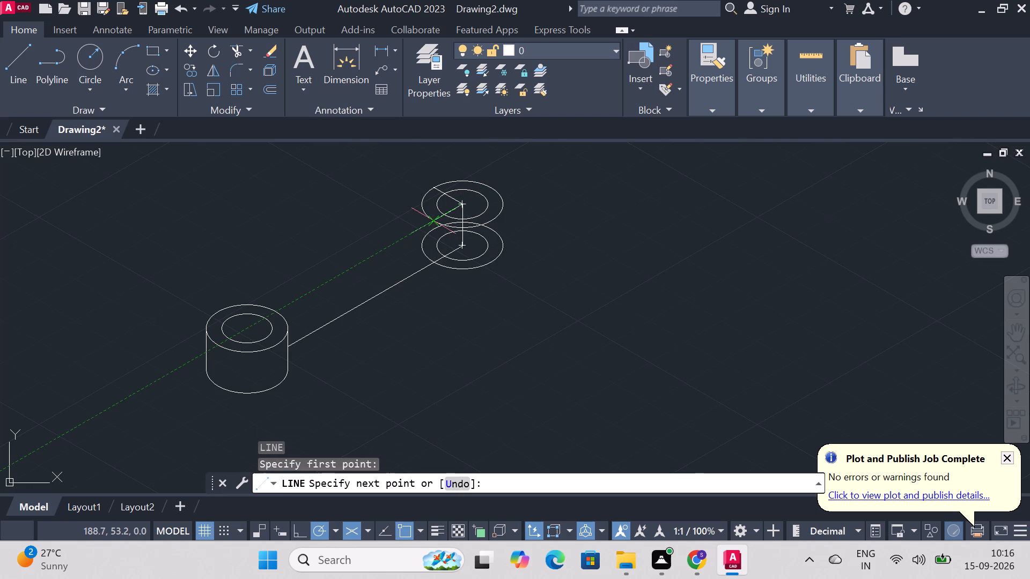
pyautogui.click(434, 225)
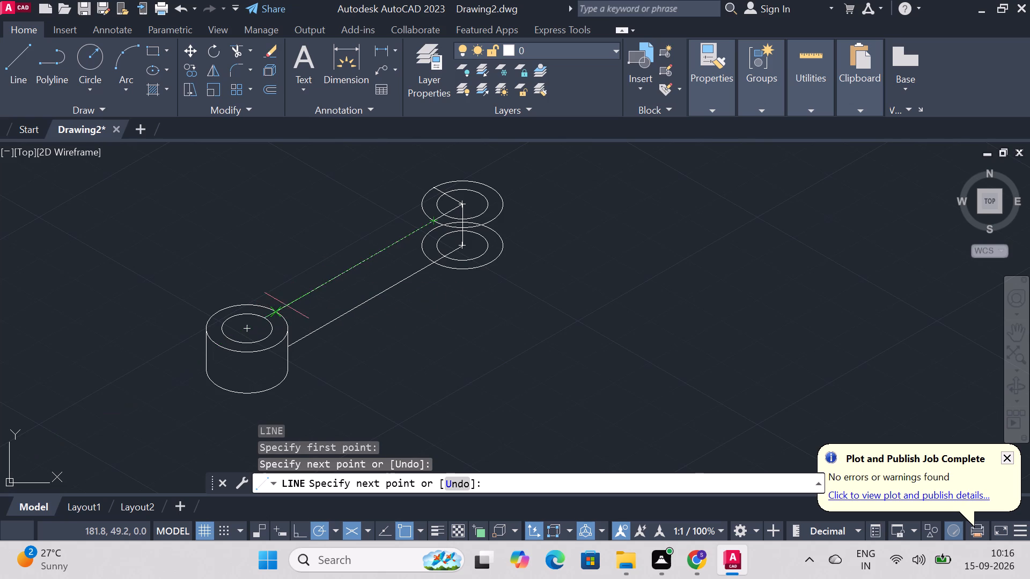
pyautogui.click(276, 313)
pyautogui.press('Escape')
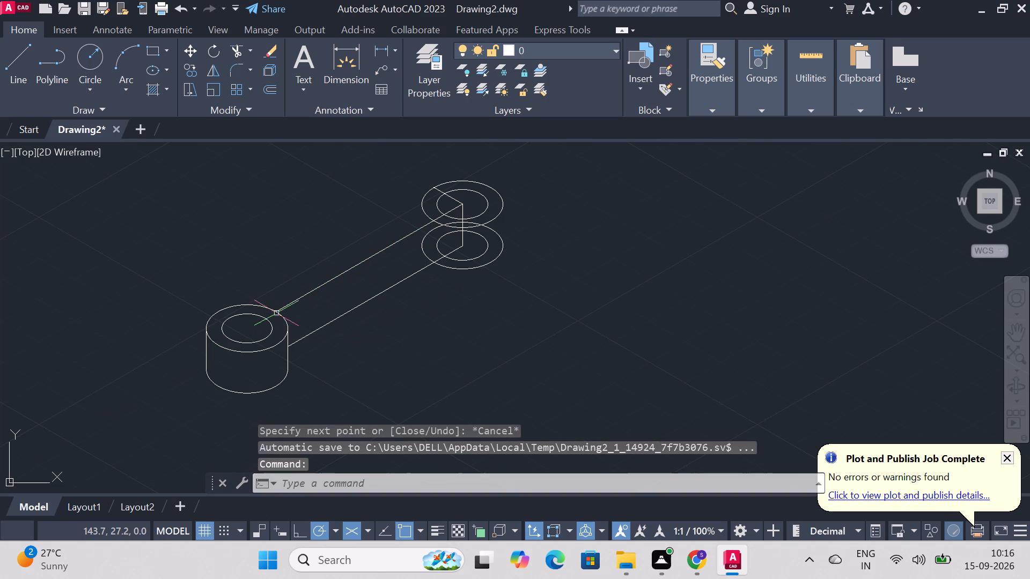
# Trim the new connecting line inside the far-end upper isocircles and the vertical centre line inside both 10-diameter isocircles.
pyautogui.click(530, 471)
pyautogui.write('trim')
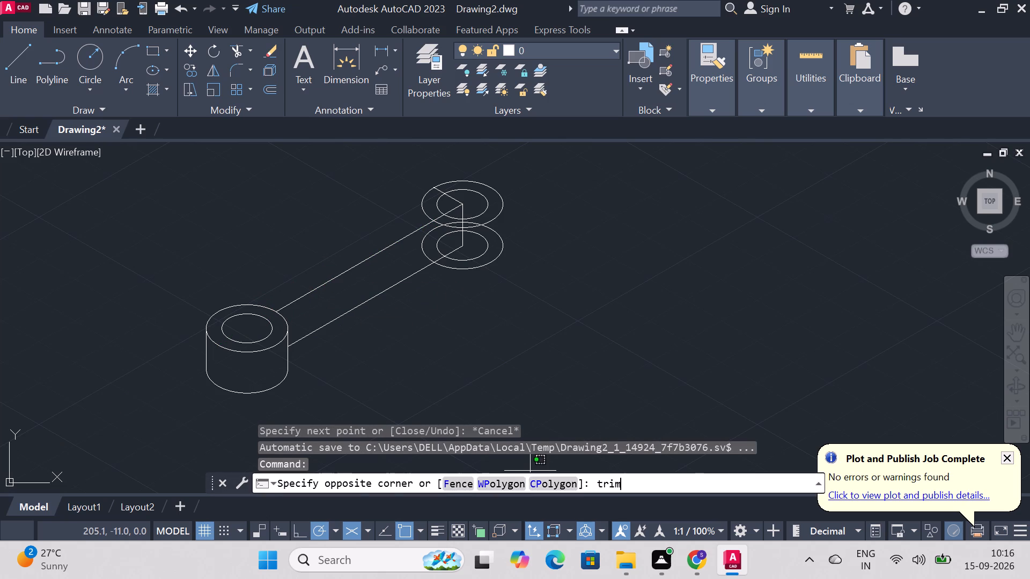
pyautogui.press('Return')
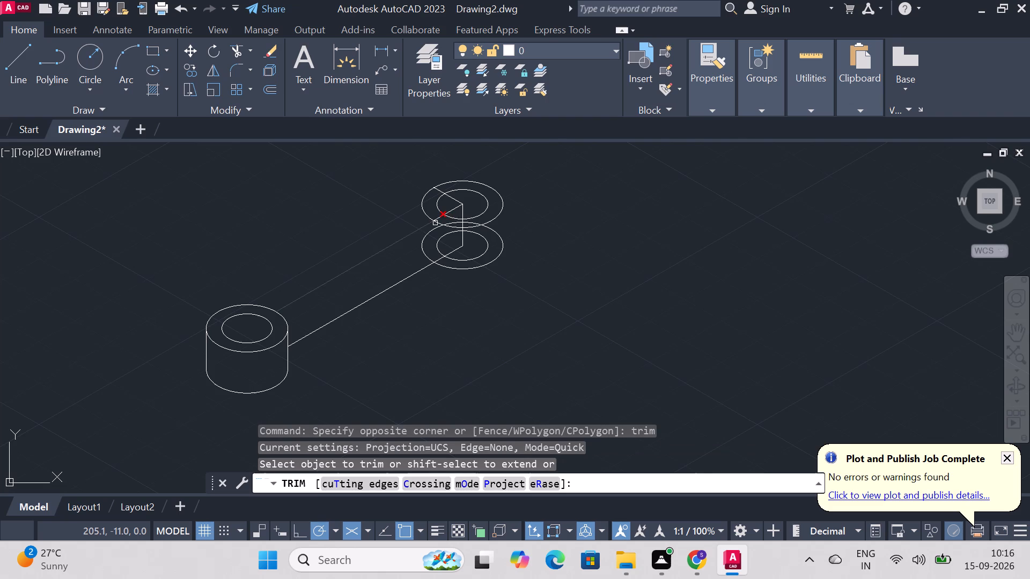
pyautogui.click(440, 219)
pyautogui.click(451, 213)
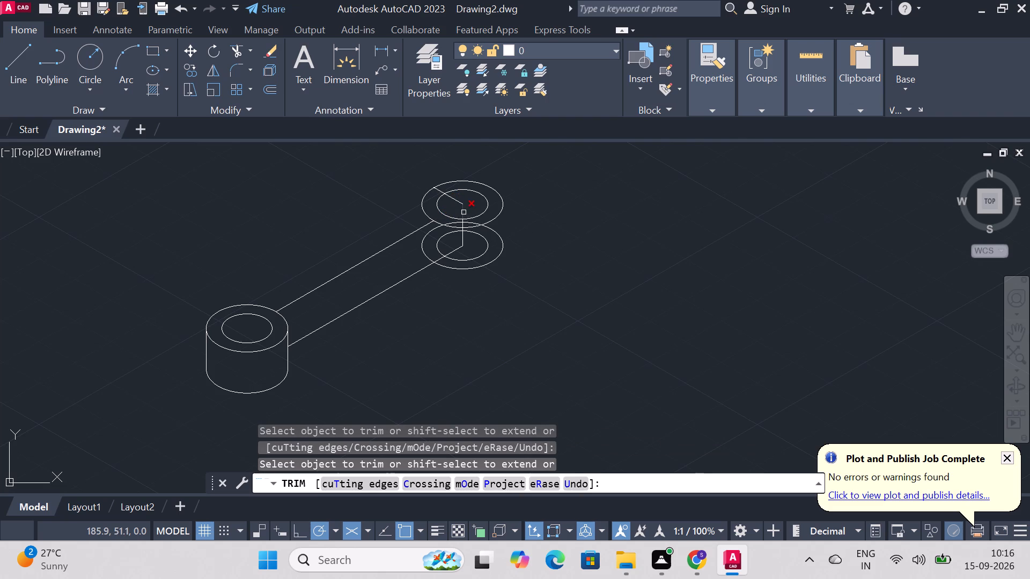
pyautogui.click(464, 211)
pyautogui.click(462, 239)
pyautogui.press('Escape')
# Draw a horizontal line from the far-end upper centre to the 16-diameter isocircle's edge, continuing 10 units down to the lower isocircle's edge.
pyautogui.write('li')
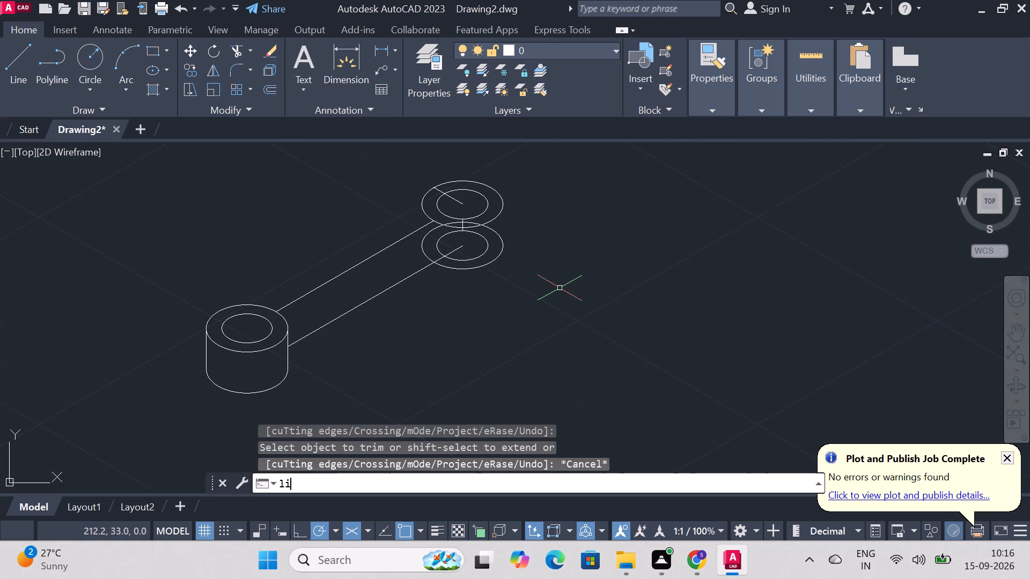
pyautogui.press('BackSpace')
pyautogui.press('Return')
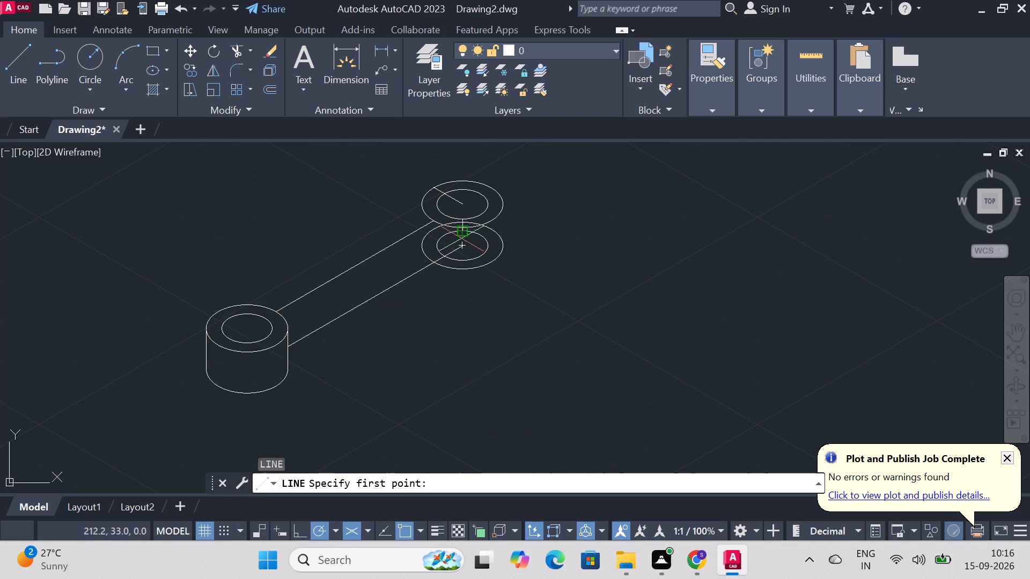
pyautogui.click(463, 205)
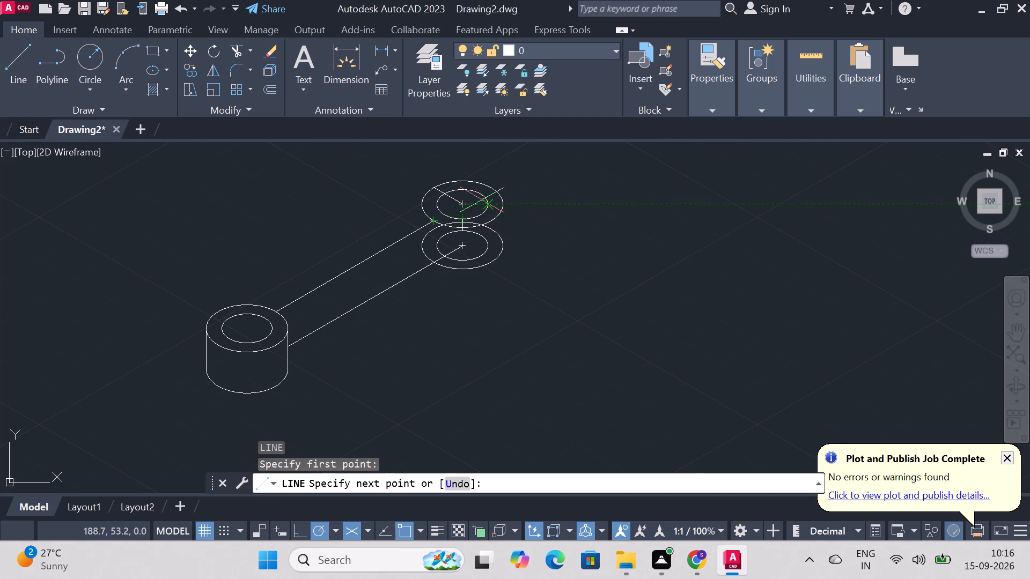
pyautogui.click(501, 203)
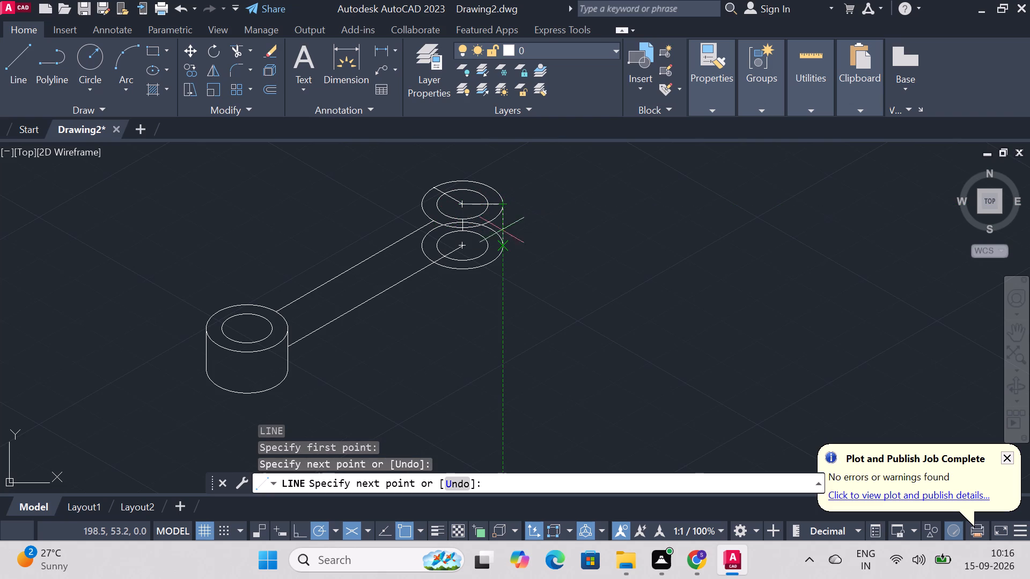
pyautogui.click(502, 246)
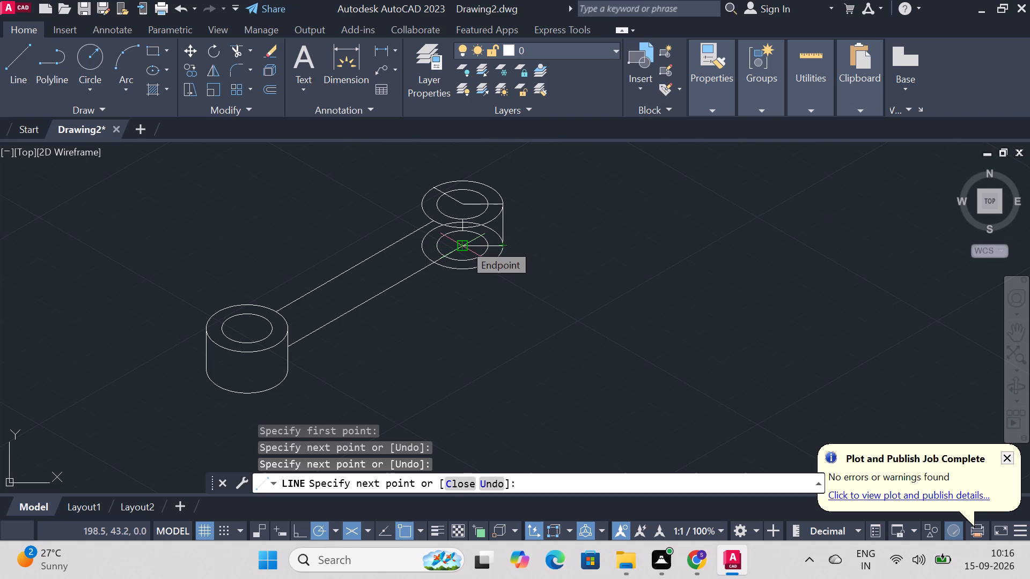
pyautogui.press('Escape')
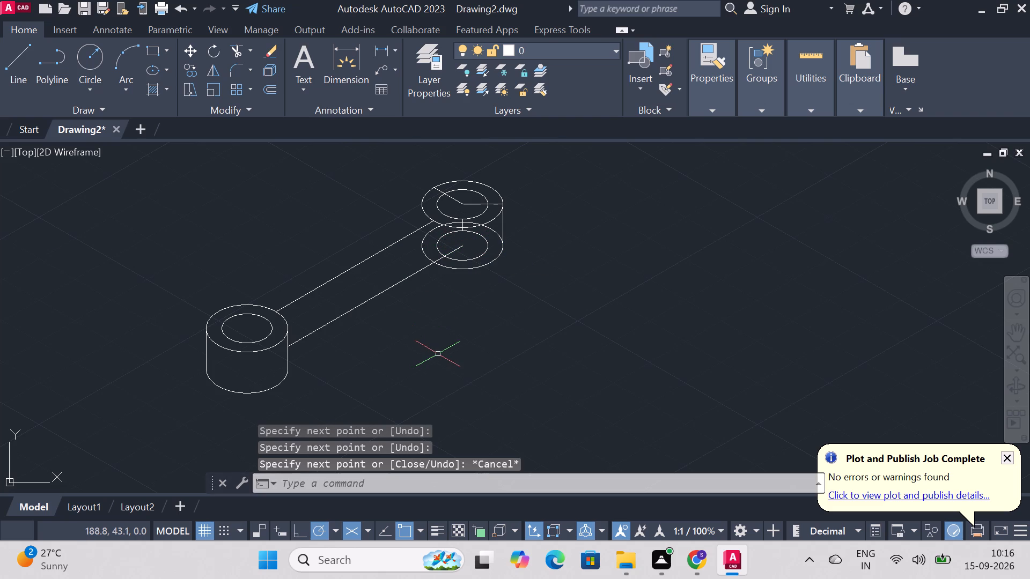
# Trim away the far end's lower 10-diameter isocircle and the lower 16-diameter isocircle's arcs beside the connecting lines and behind the upper ring.
pyautogui.write('trim')
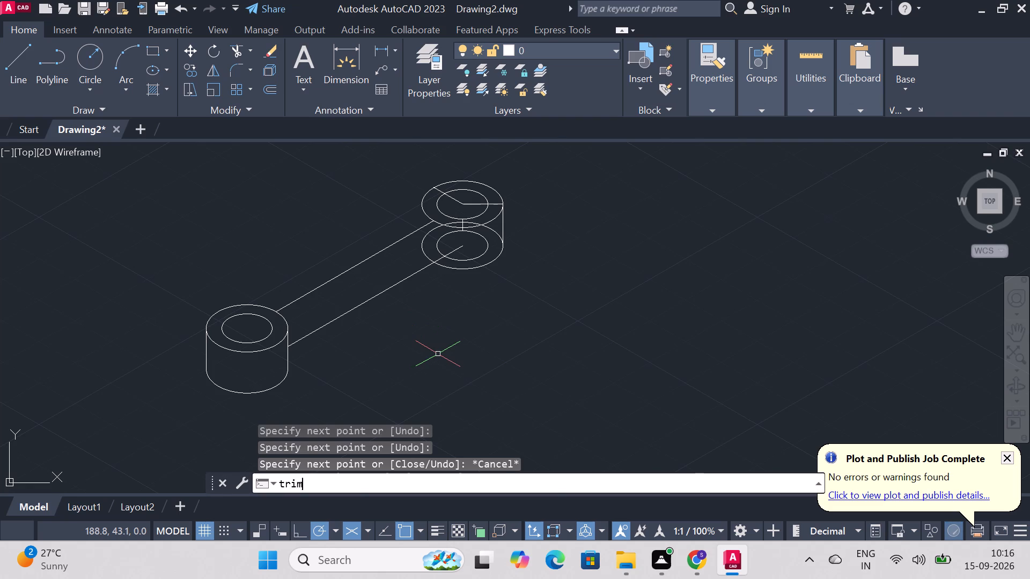
pyautogui.press('Return')
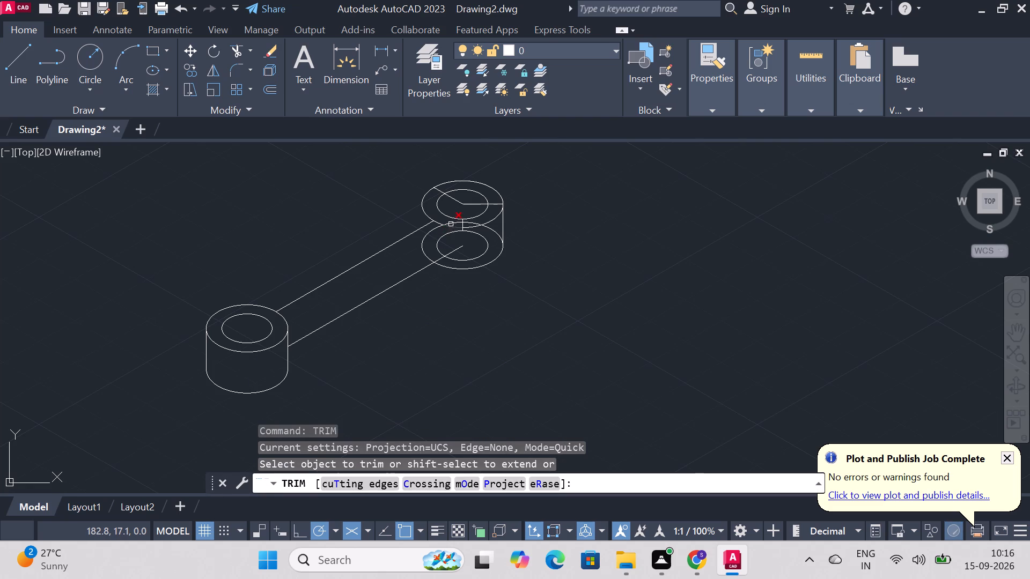
pyautogui.click(423, 241)
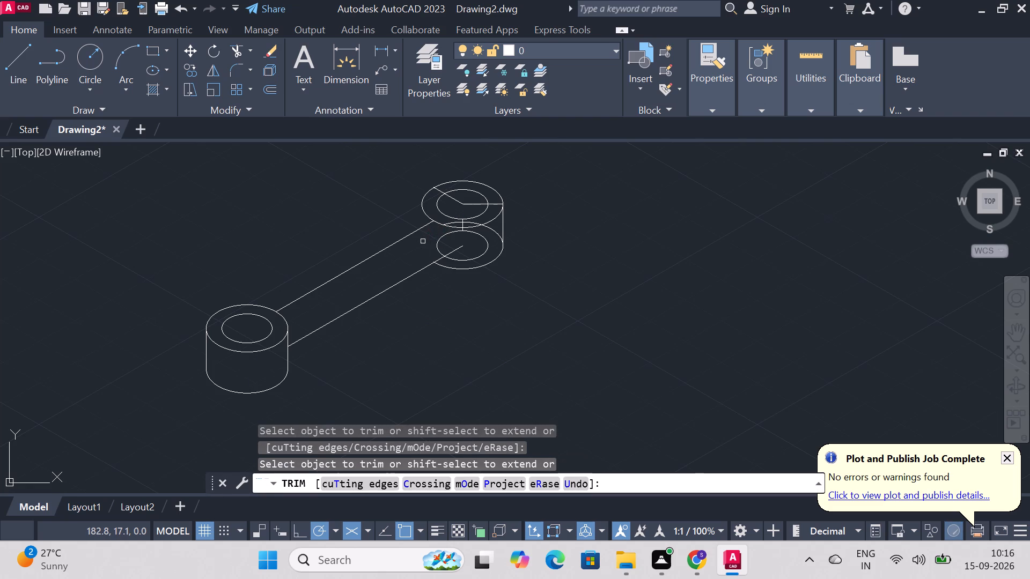
pyautogui.click(438, 243)
pyautogui.click(472, 258)
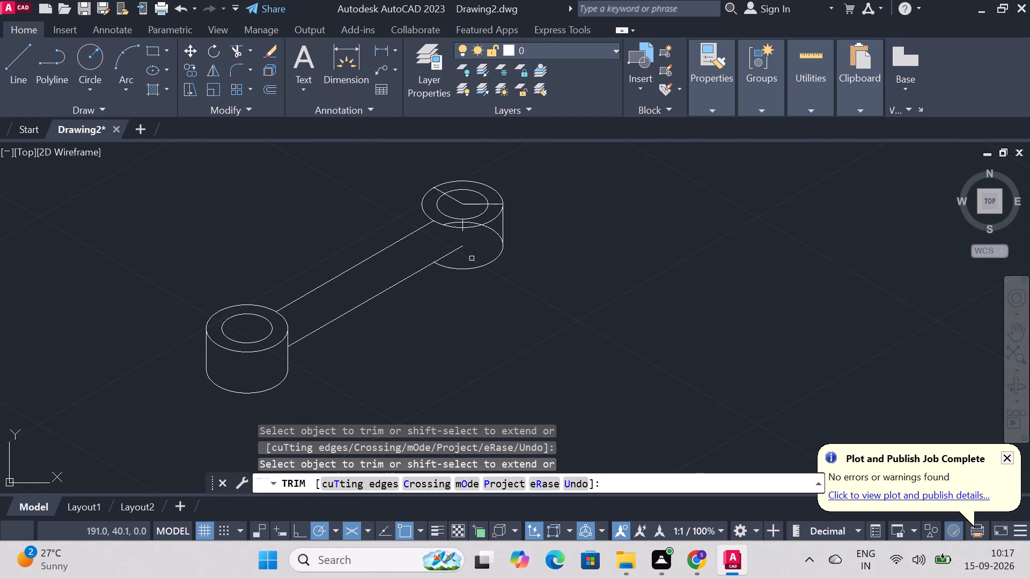
pyautogui.click(469, 220)
pyautogui.hotkey('ctrl', 'z')
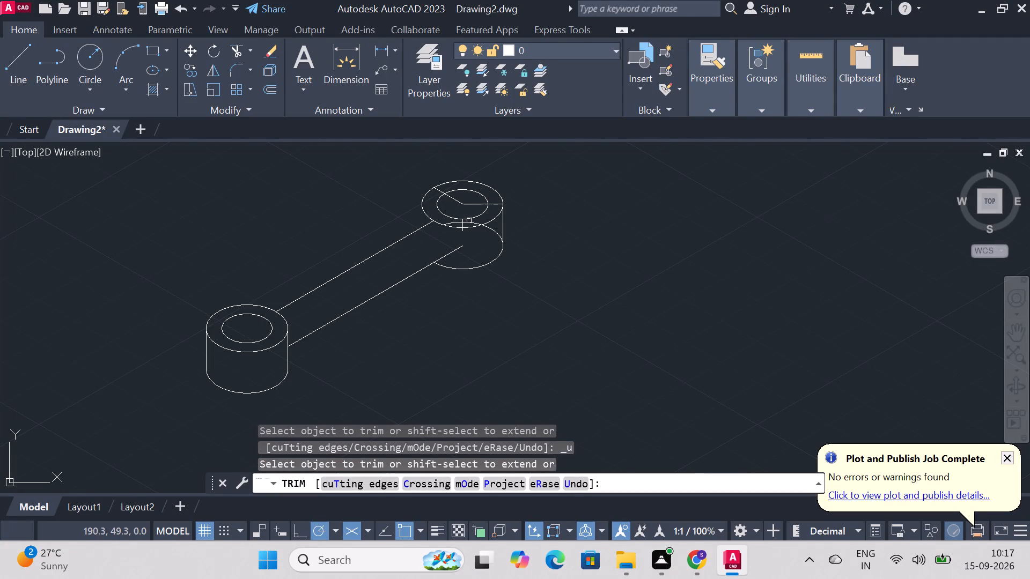
pyautogui.click(450, 224)
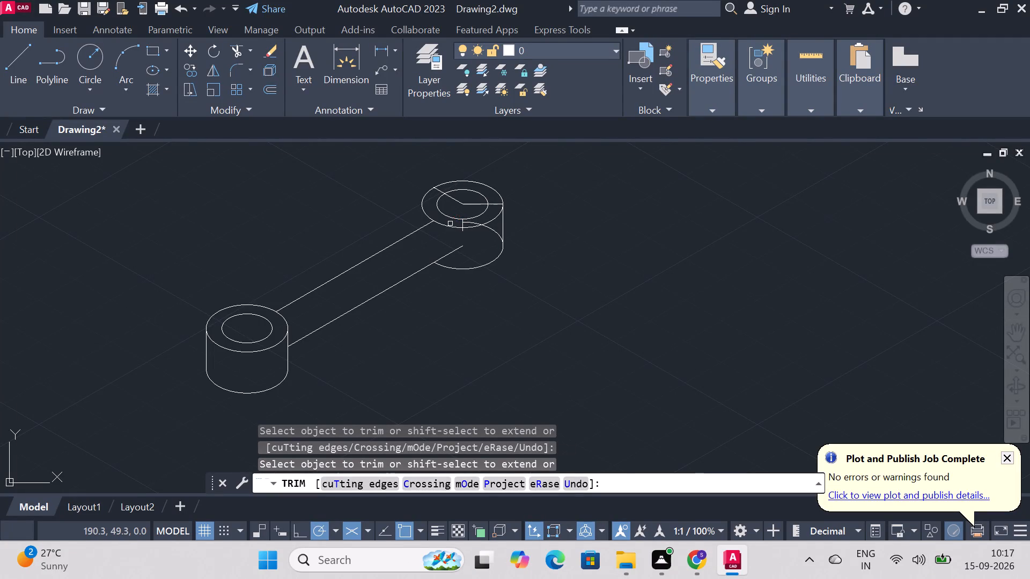
pyautogui.click(463, 224)
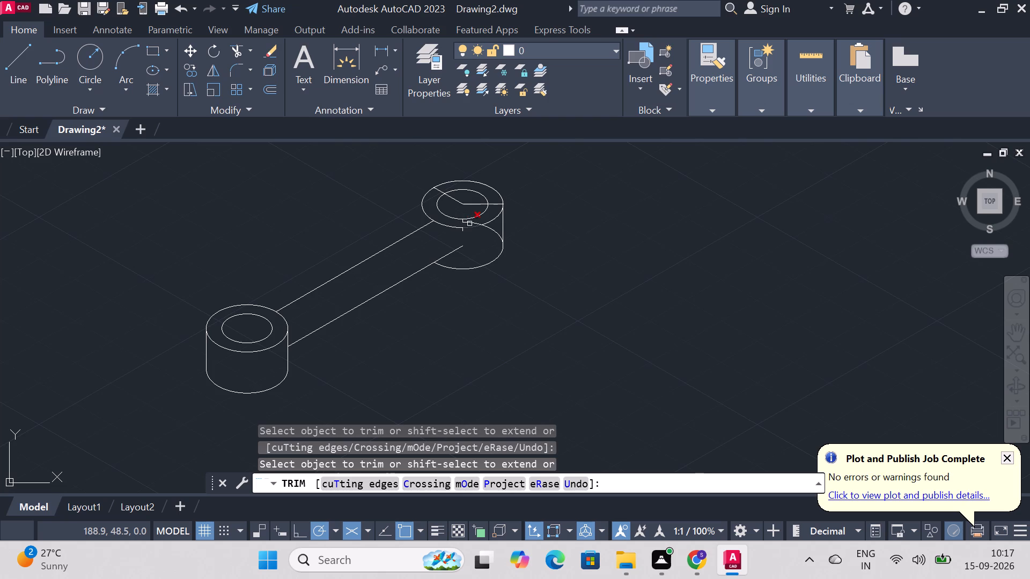
pyautogui.click(472, 223)
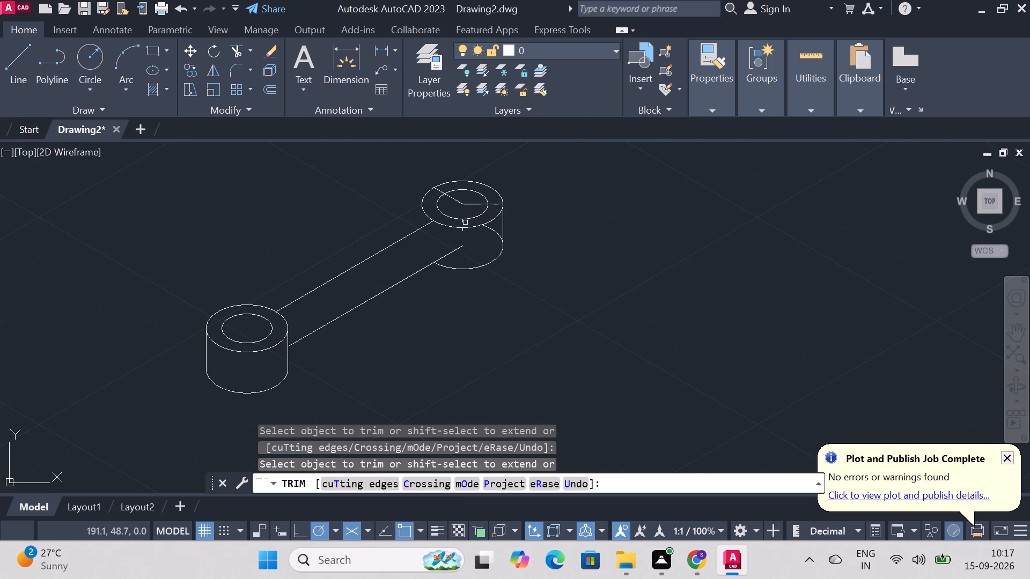
# Trim away the remaining vertical centre-line pieces and the horizontal construction line at the far-end cylinder.
pyautogui.click(462, 222)
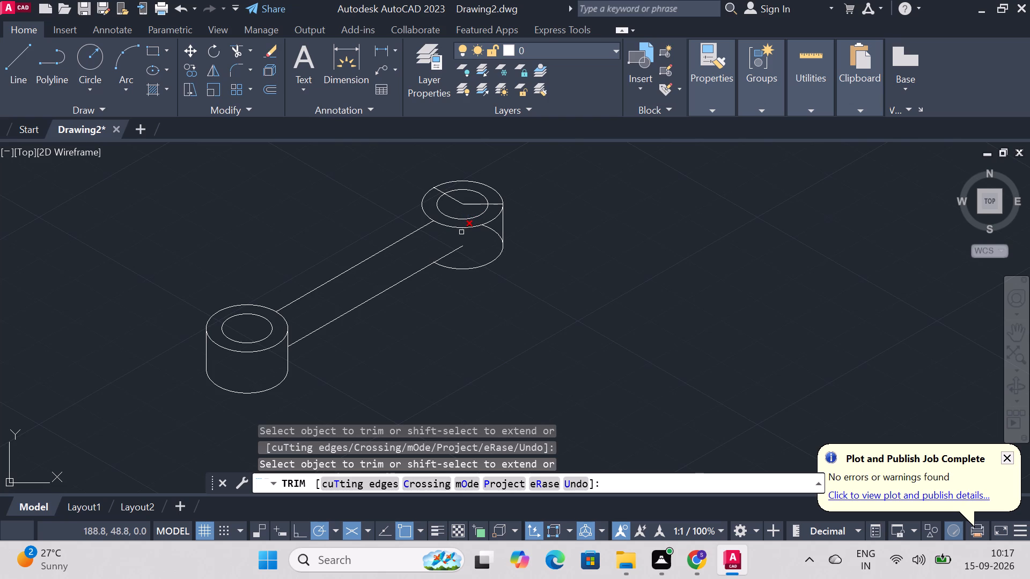
pyautogui.click(461, 232)
pyautogui.click(477, 206)
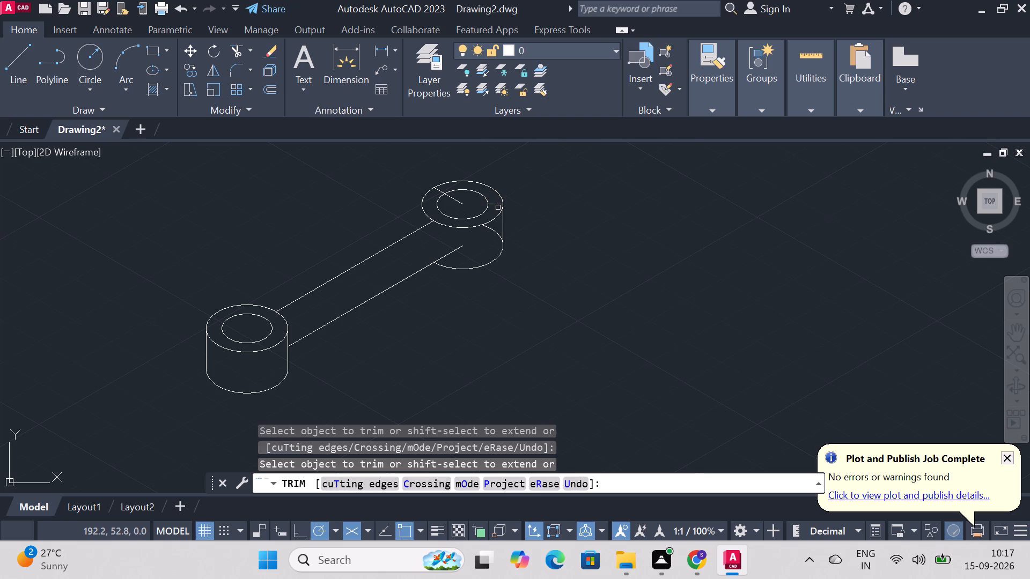
pyautogui.click(496, 205)
pyautogui.press('Escape')
# Draw a 10-unit vertical line from the upper connecting line's end on the far cylinder's rim down to the axis line.
pyautogui.press('l')
pyautogui.press('Return')
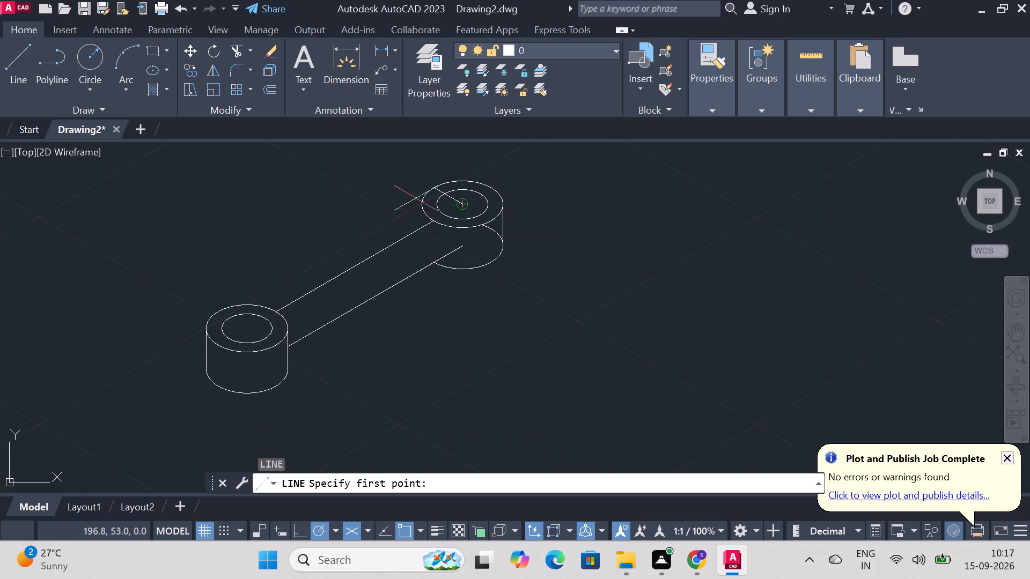
pyautogui.click(432, 224)
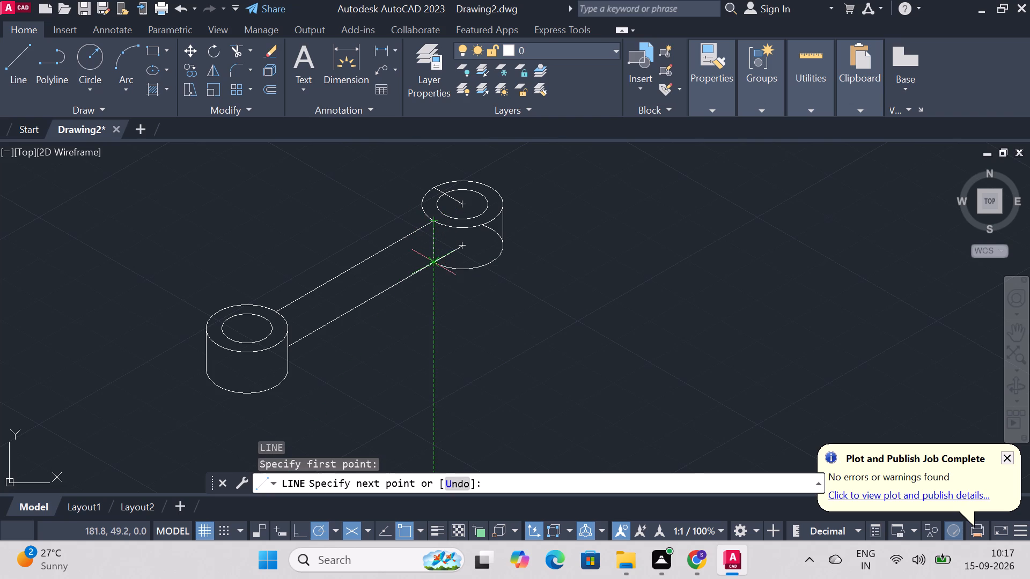
pyautogui.click(431, 263)
pyautogui.press('Escape')
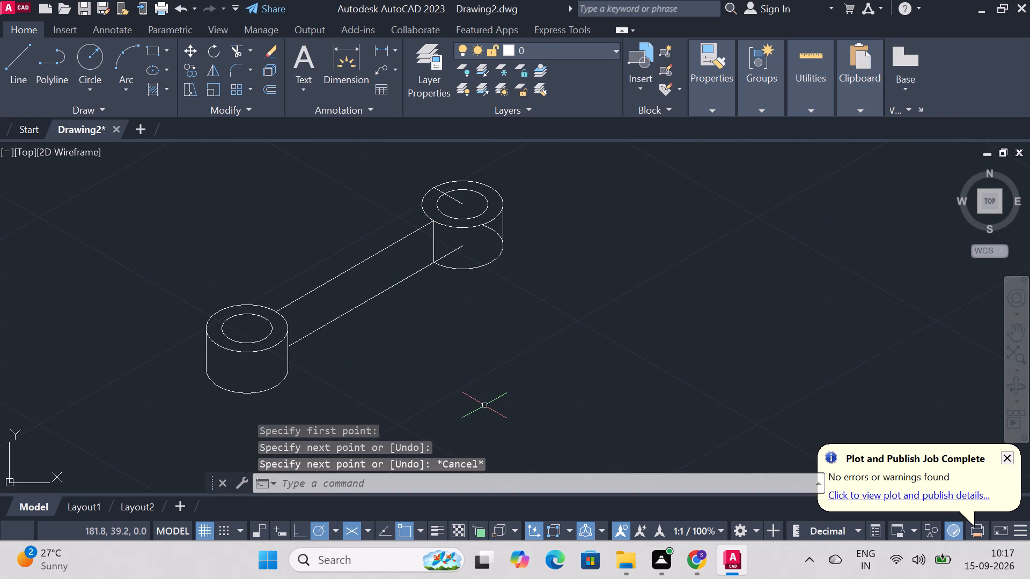
# Trim away the far cylinder's leftover axis-line piece, the hidden lower arc, and the construction line crossing its upper ring and hole.
pyautogui.write('trim')
pyautogui.press('Return')
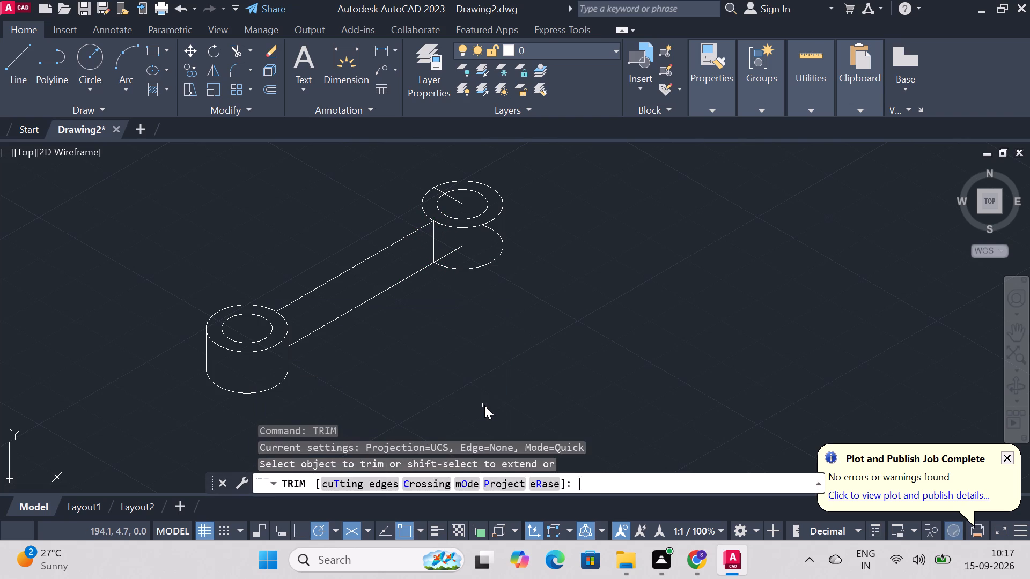
pyautogui.click(454, 251)
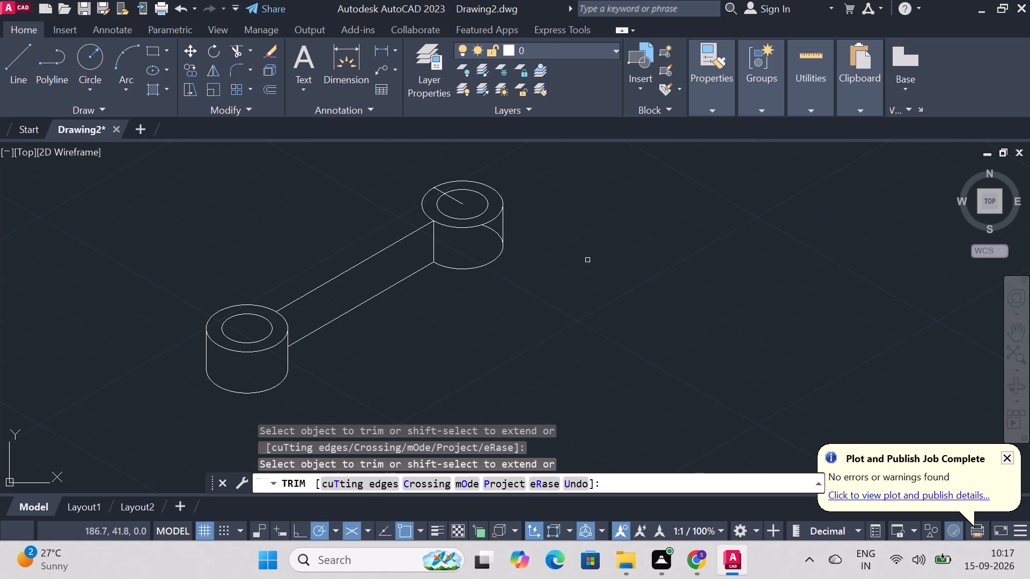
pyautogui.click(498, 233)
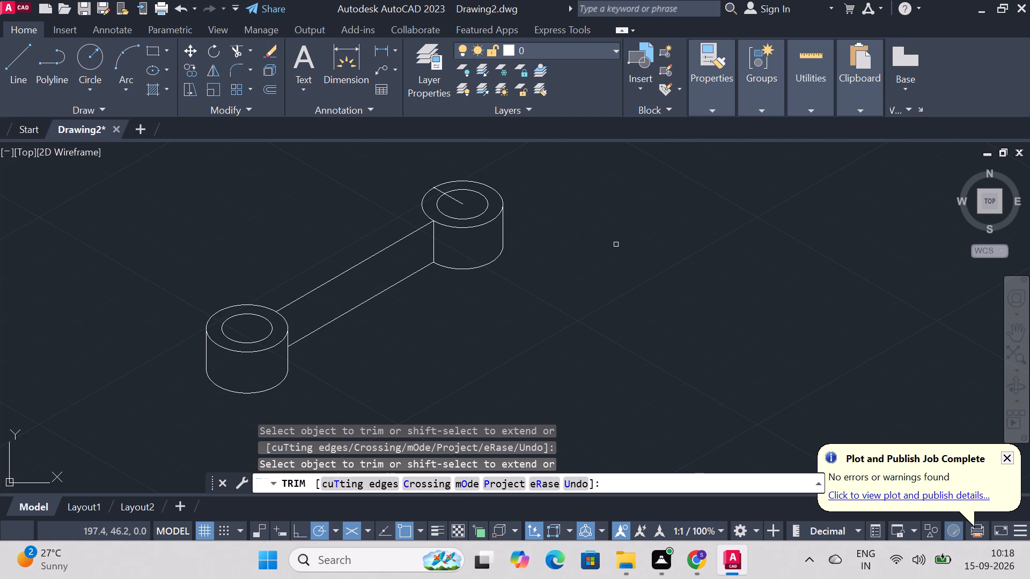
pyautogui.click(459, 203)
pyautogui.click(440, 191)
pyautogui.press('Escape')
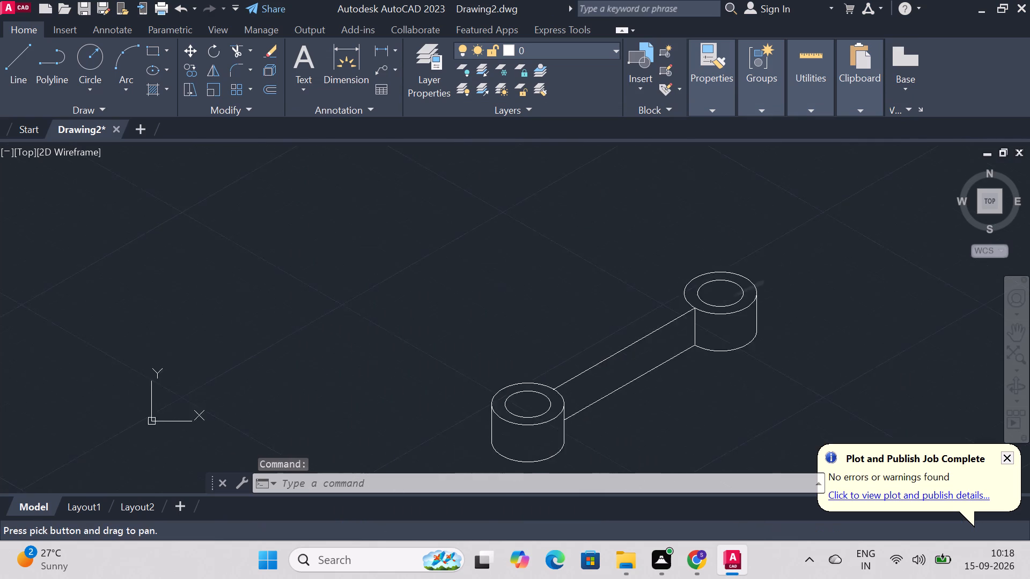
# Draw connected lines from the far cylinder's top centre: 90 units at 150°, 60 units at 210° and 90 units at 330°.
pyautogui.press('l')
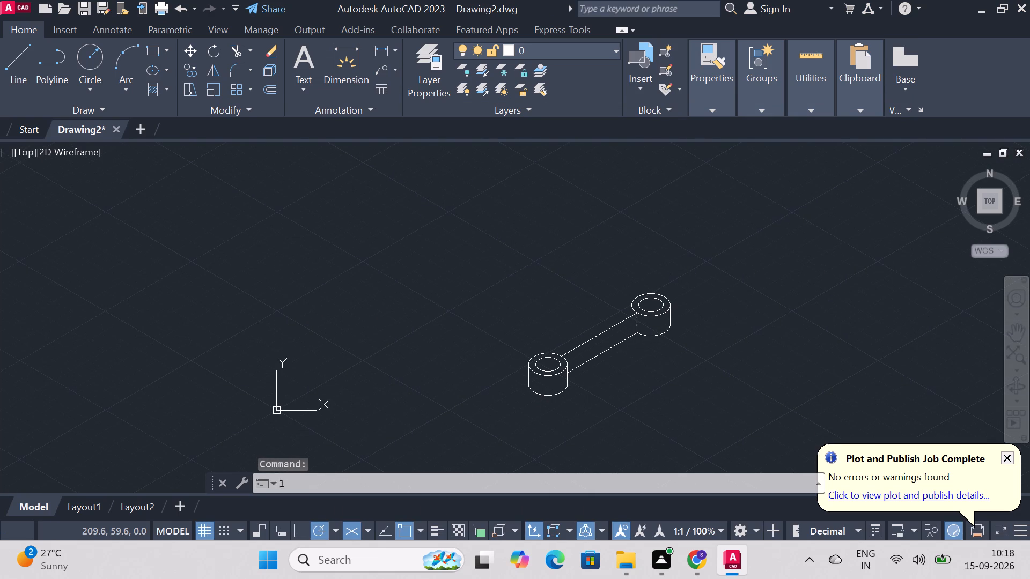
pyautogui.press('Return')
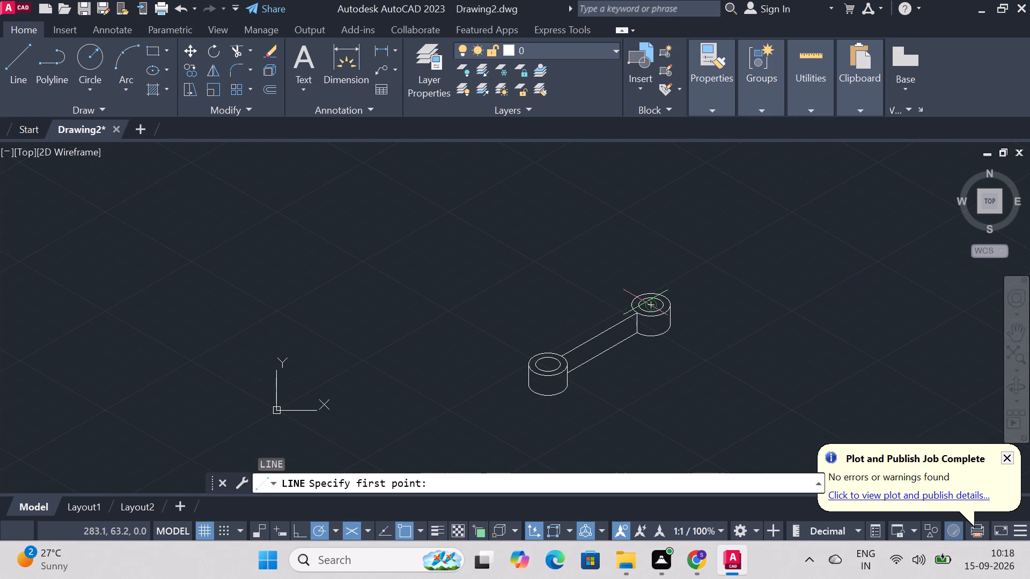
pyautogui.click(650, 303)
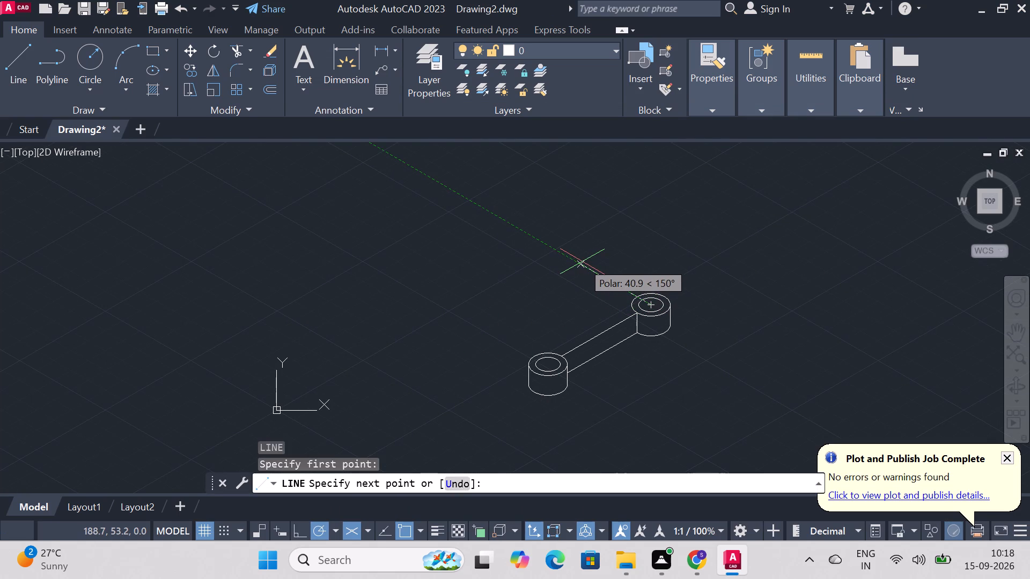
pyautogui.write('90')
pyautogui.press('Return')
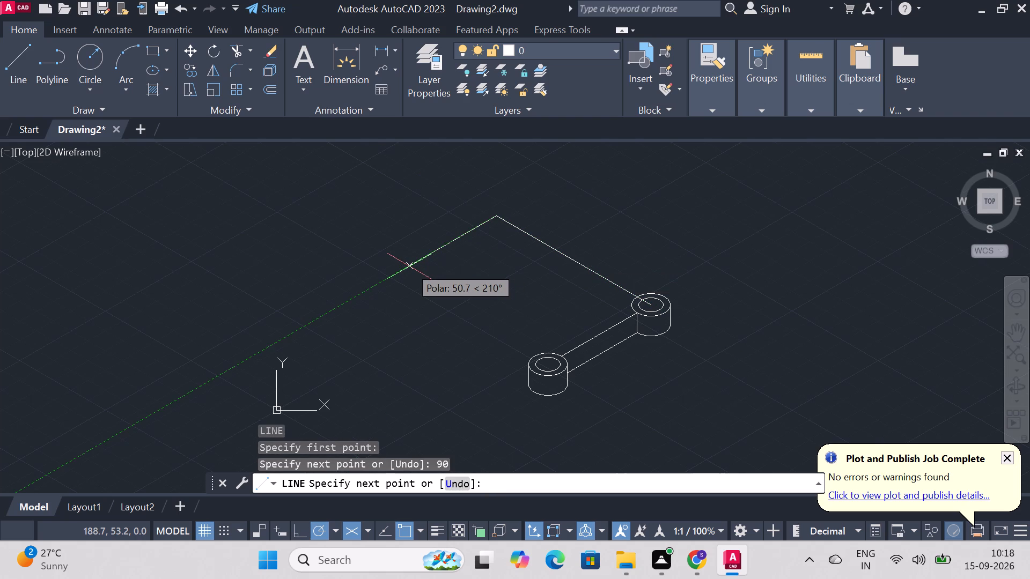
pyautogui.write('60')
pyautogui.press('Return')
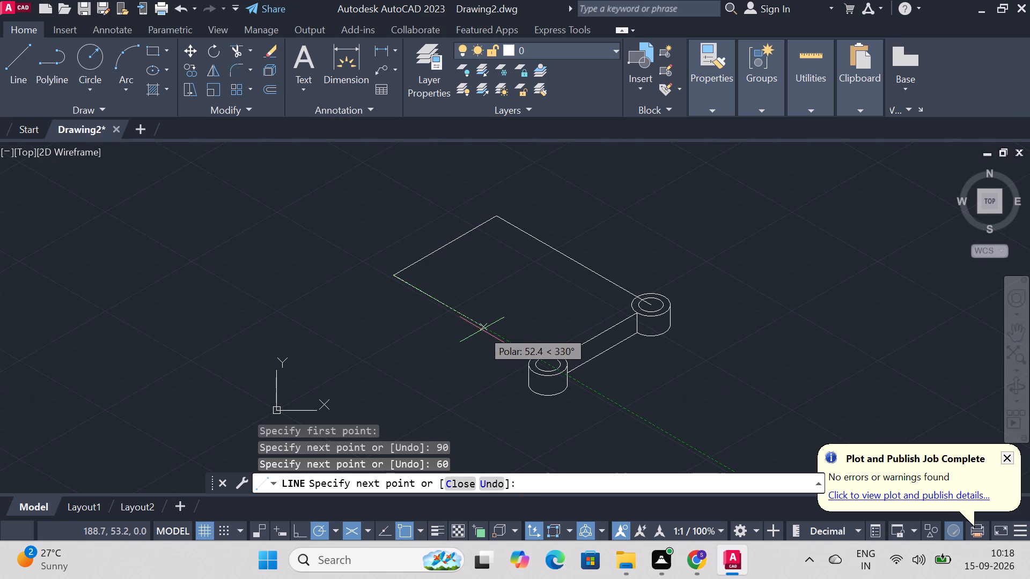
pyautogui.write('90')
pyautogui.press('Return')
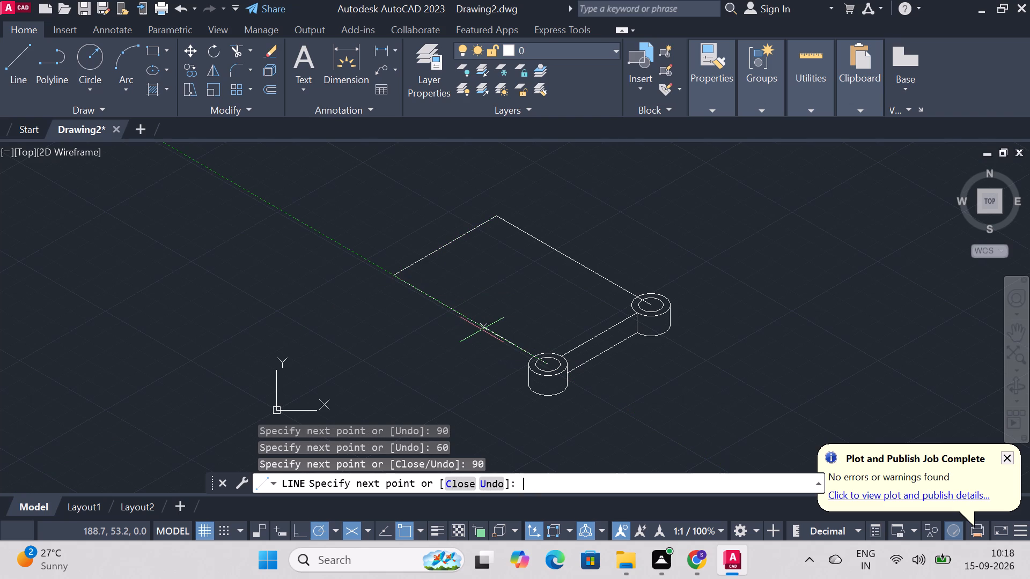
pyautogui.press('Escape')
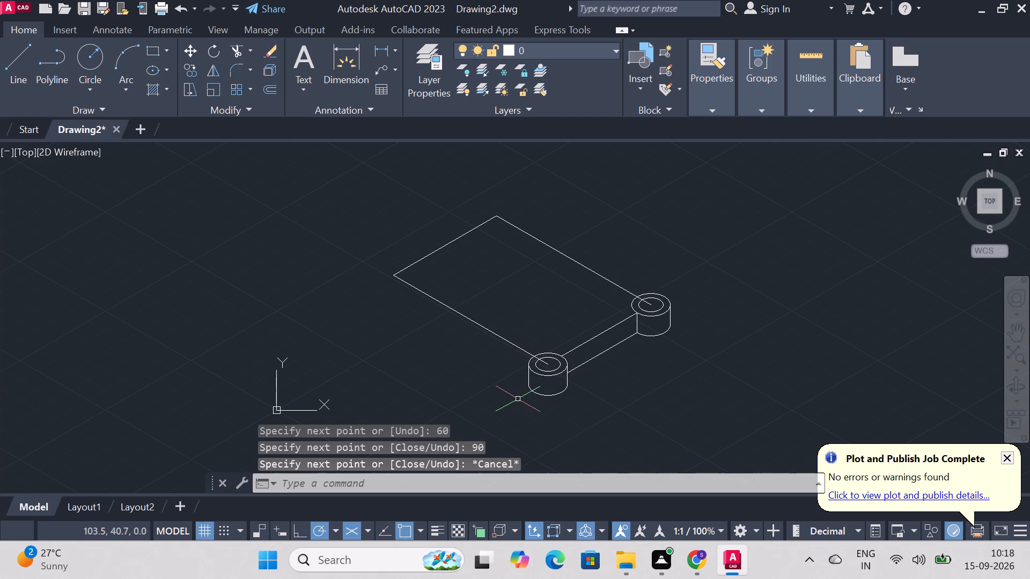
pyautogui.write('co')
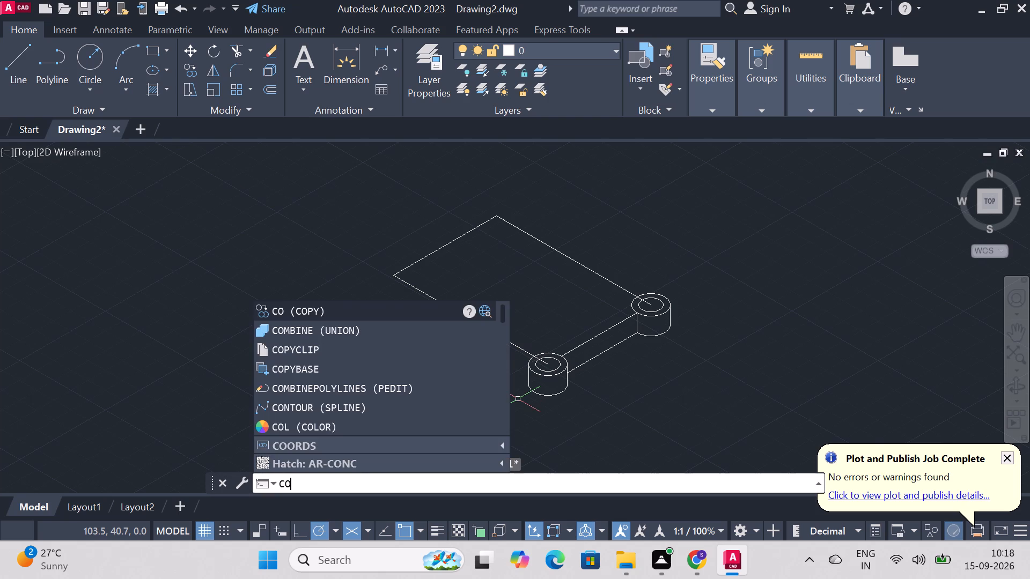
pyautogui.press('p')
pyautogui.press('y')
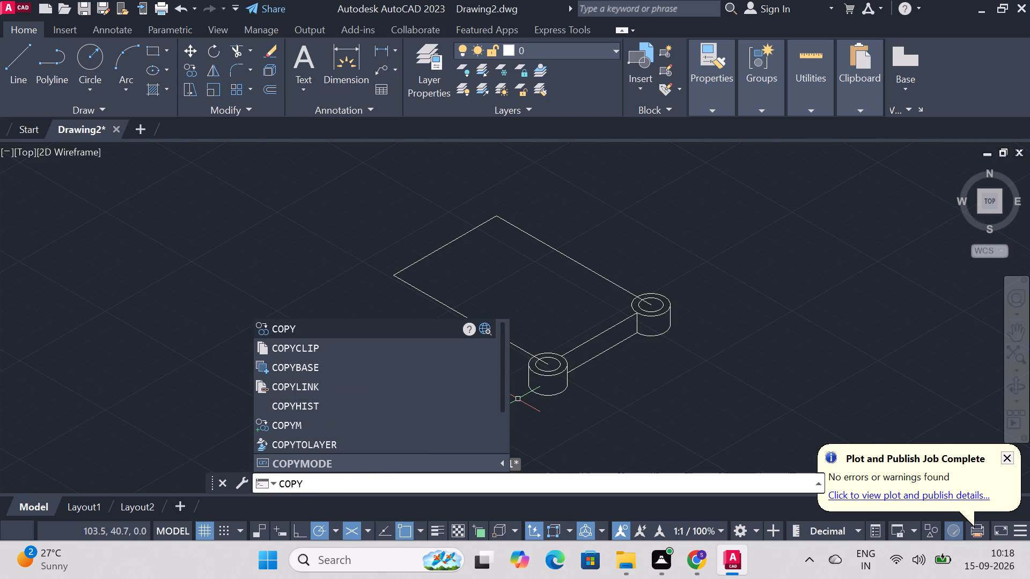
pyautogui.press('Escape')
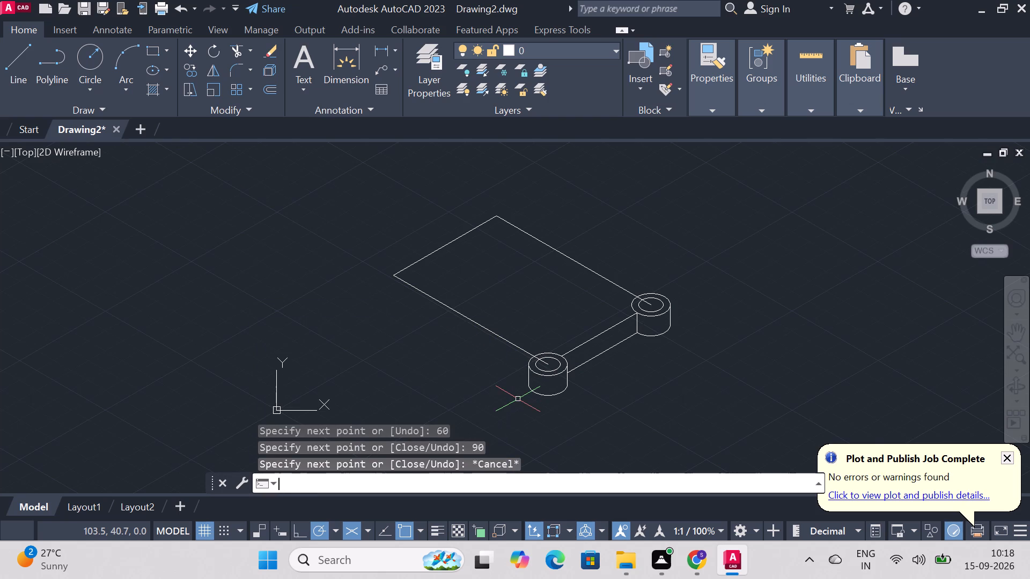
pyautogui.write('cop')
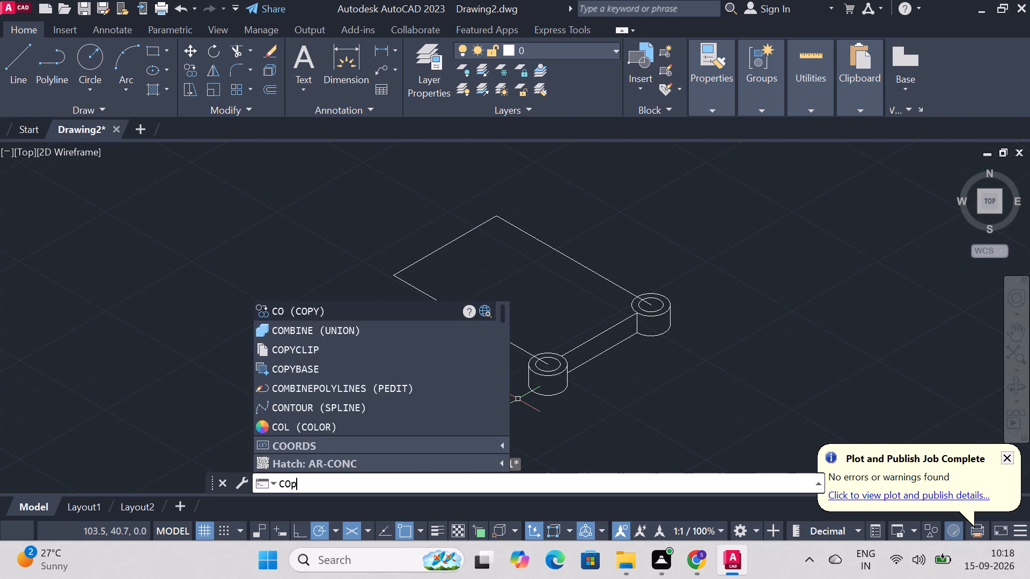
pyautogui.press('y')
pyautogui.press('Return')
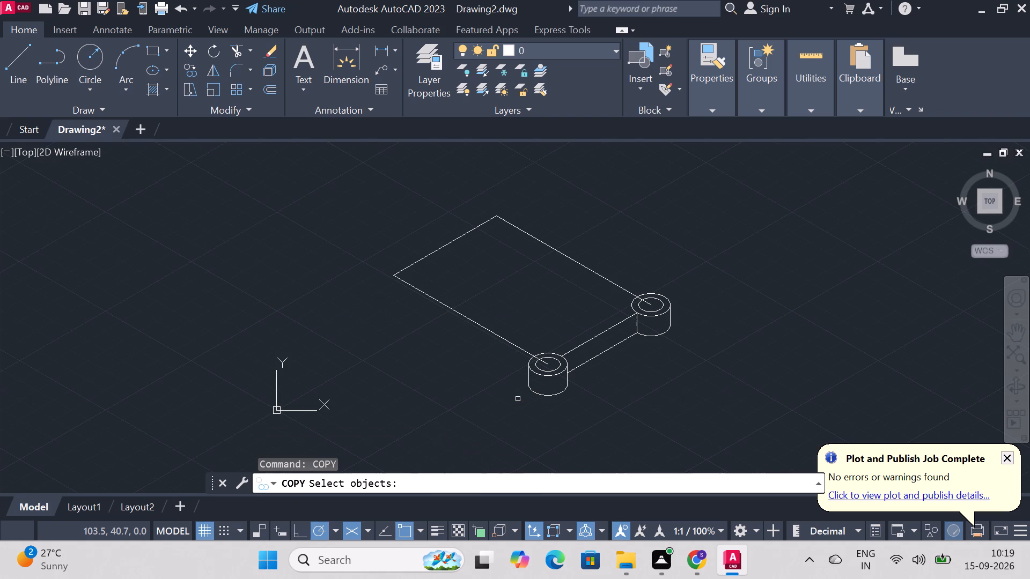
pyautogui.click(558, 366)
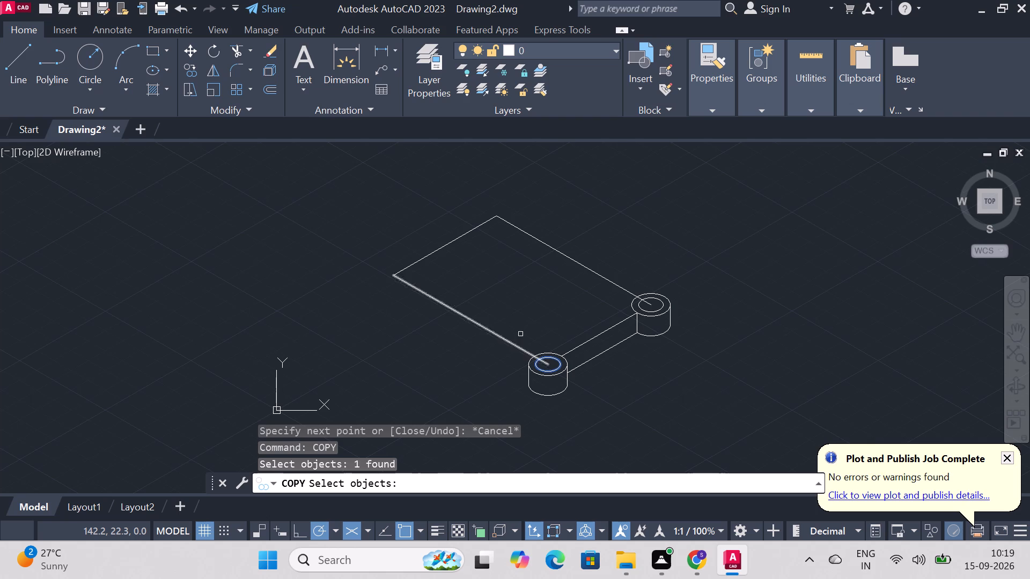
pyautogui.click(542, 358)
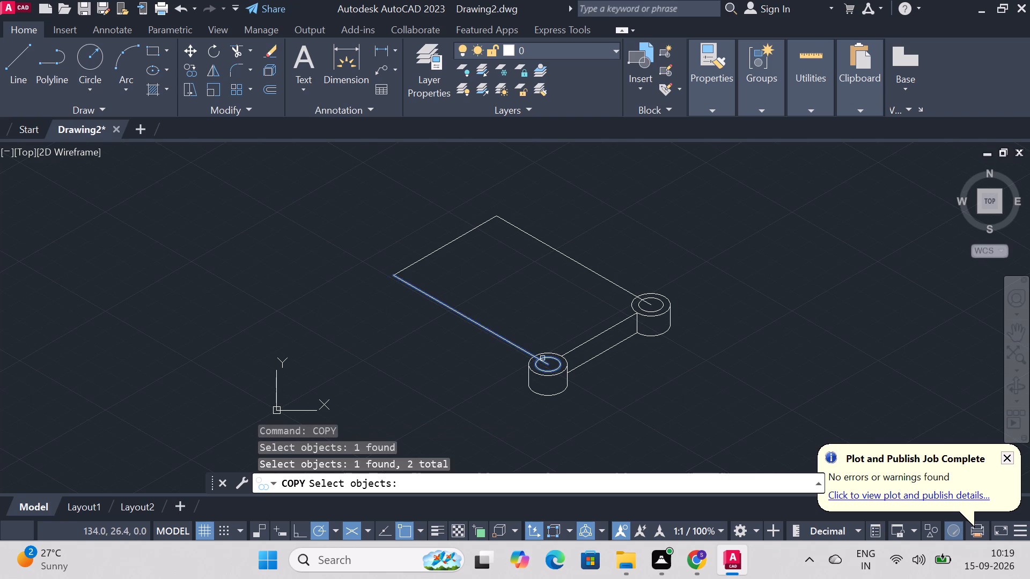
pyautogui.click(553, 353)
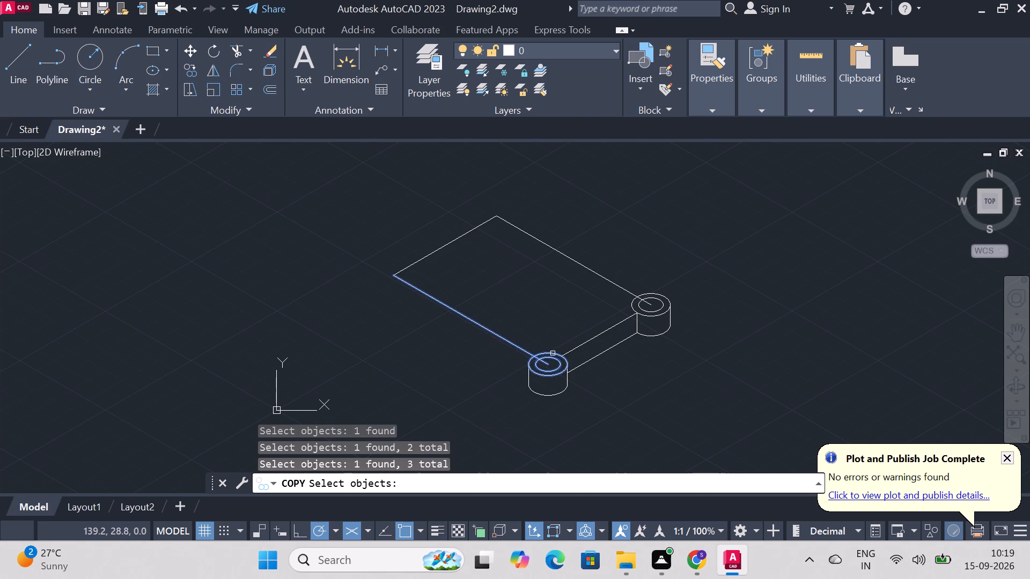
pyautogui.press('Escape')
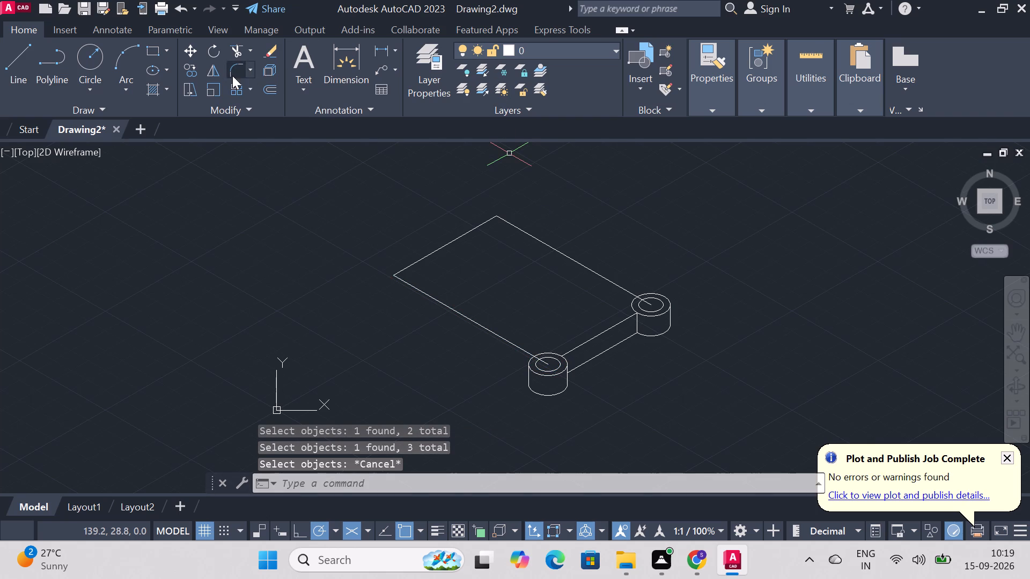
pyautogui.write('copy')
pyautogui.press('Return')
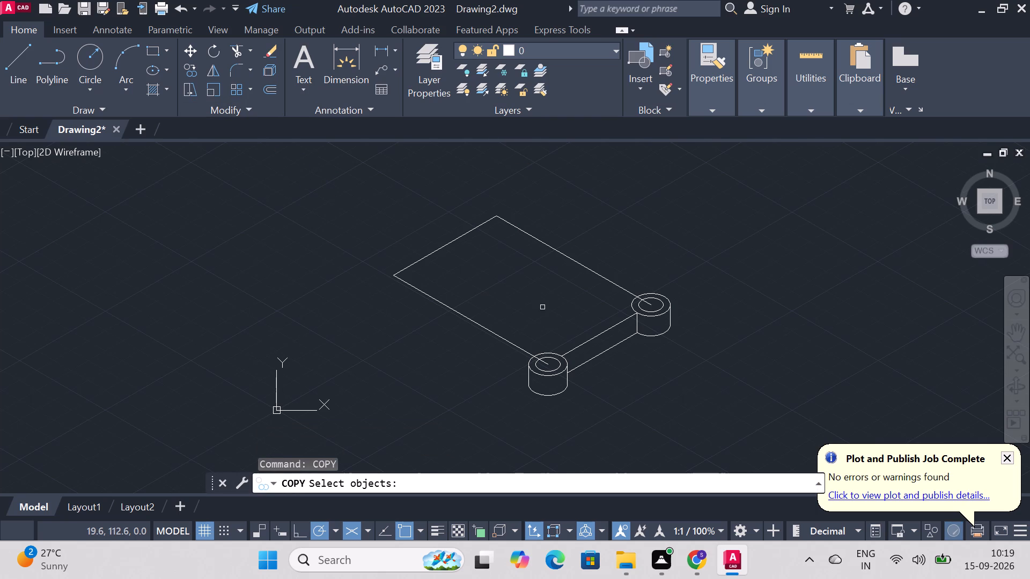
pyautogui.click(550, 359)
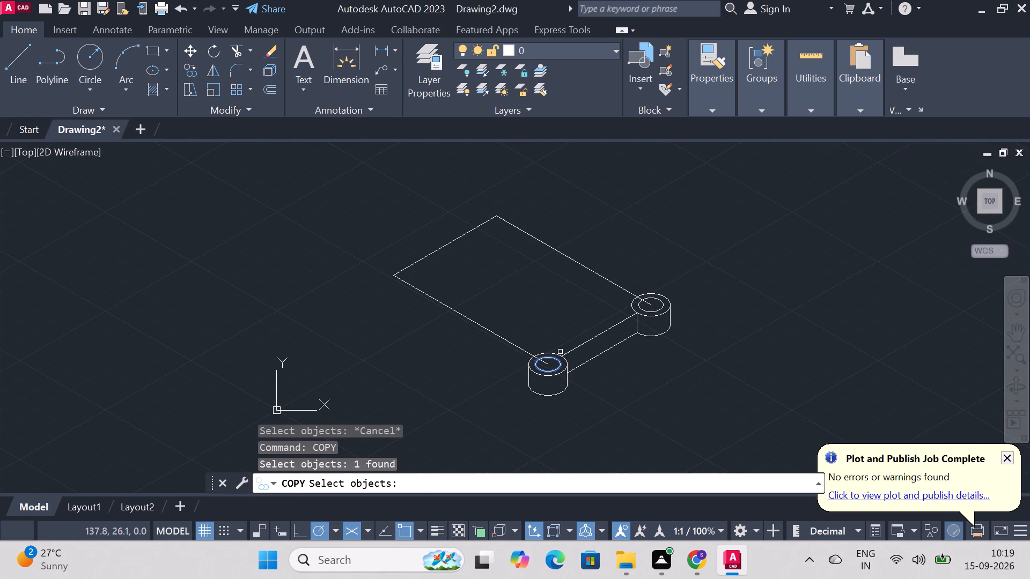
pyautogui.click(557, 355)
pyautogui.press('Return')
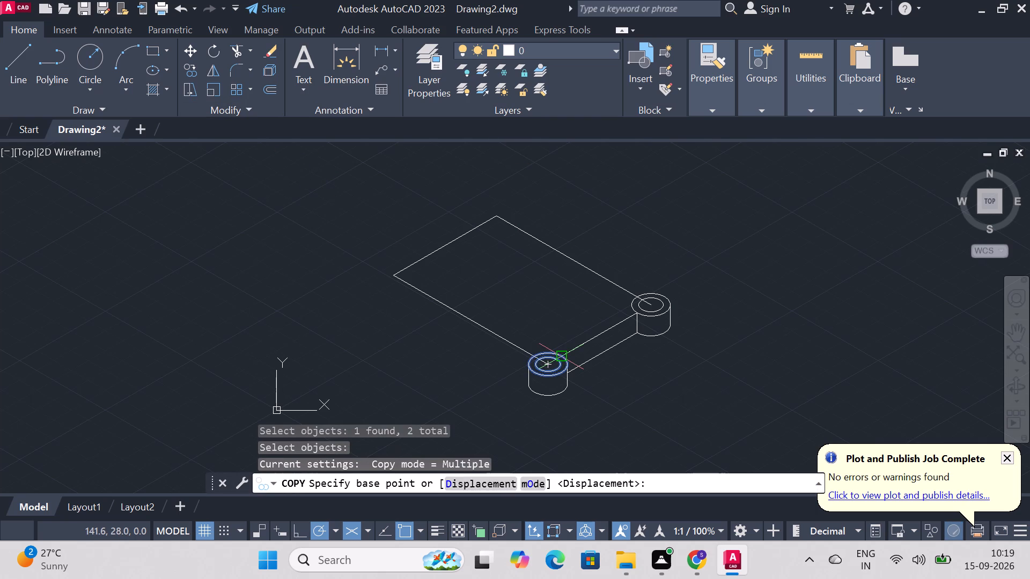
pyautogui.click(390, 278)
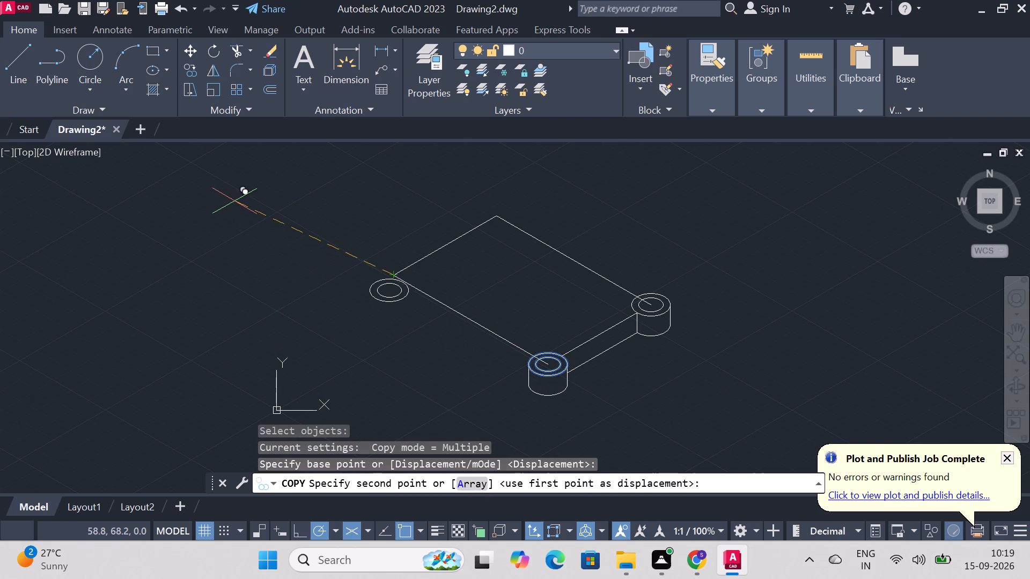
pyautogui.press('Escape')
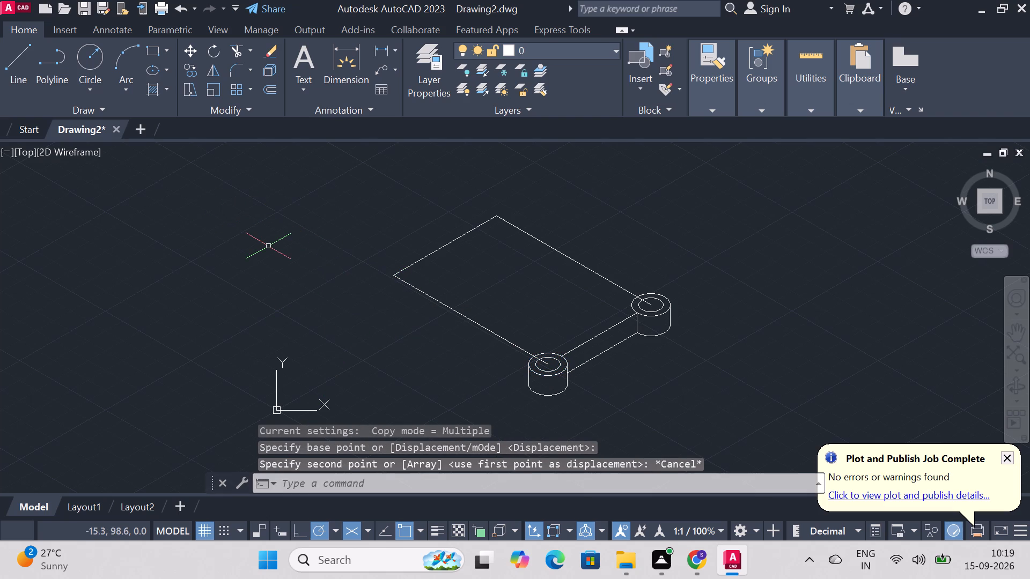
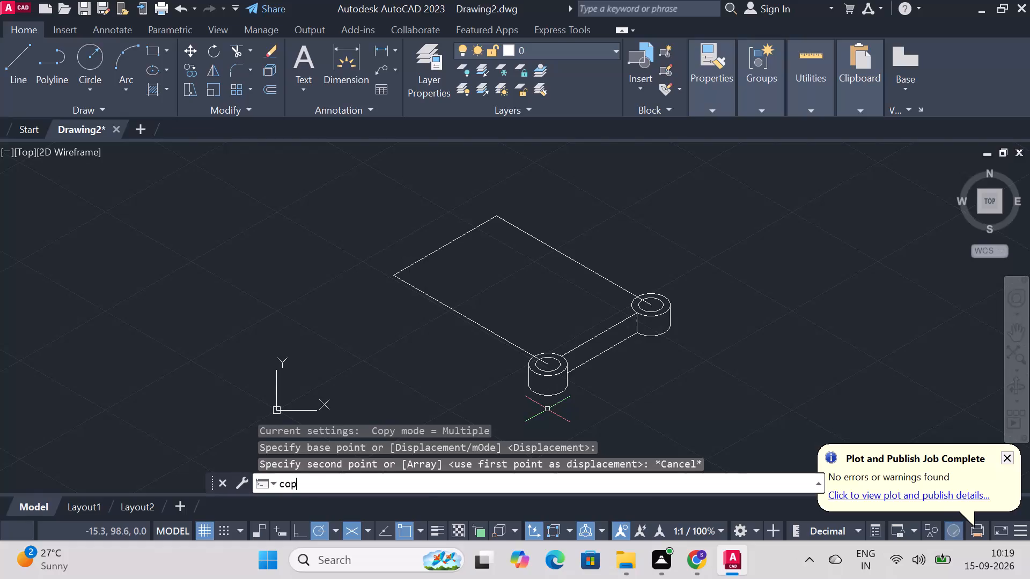
# Copy the near cylinder's outer top ellipse 90 units at 150° to the open corner of the layout.
pyautogui.press('Return')
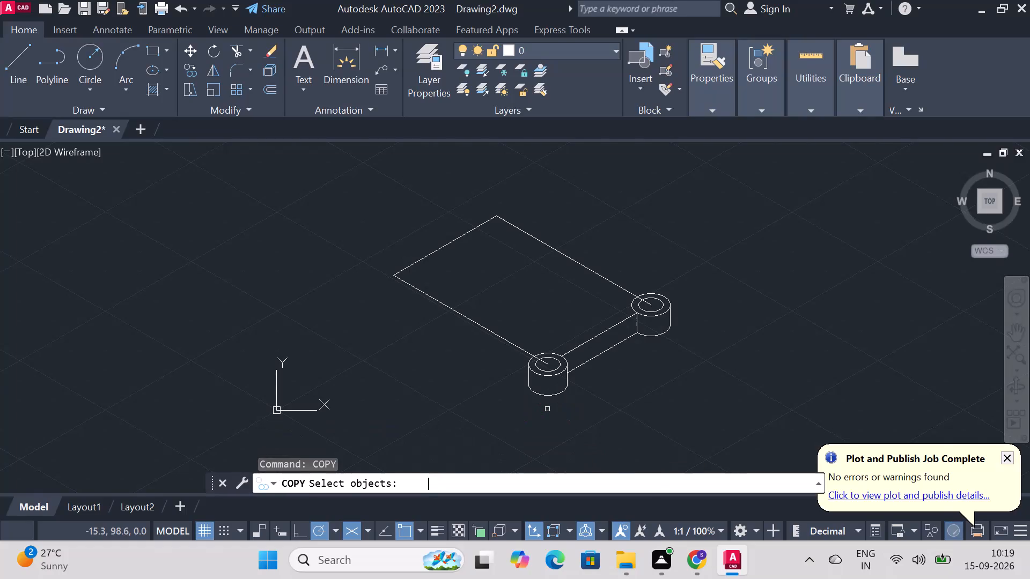
pyautogui.click(547, 354)
pyautogui.press('Return')
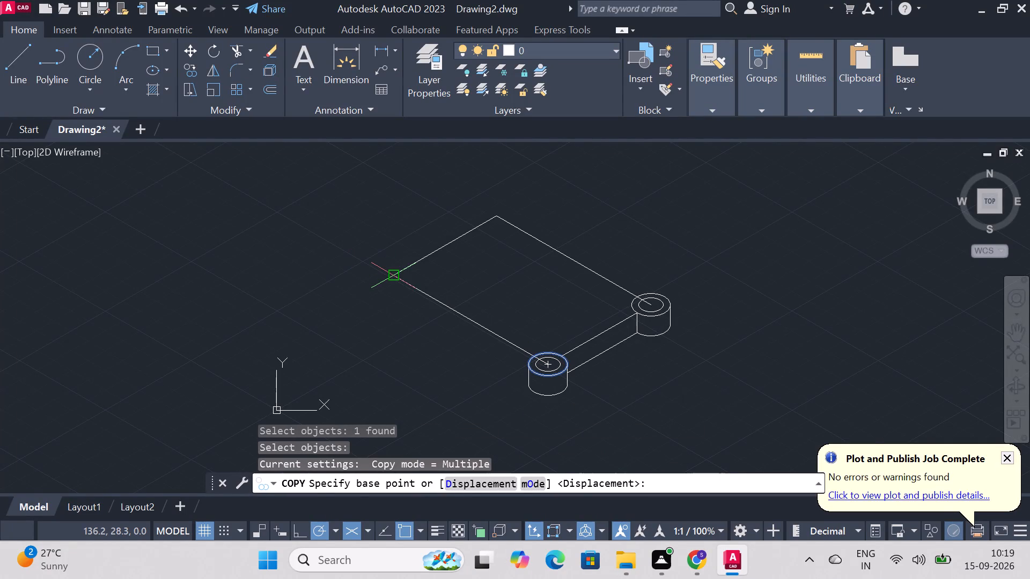
pyautogui.click(392, 274)
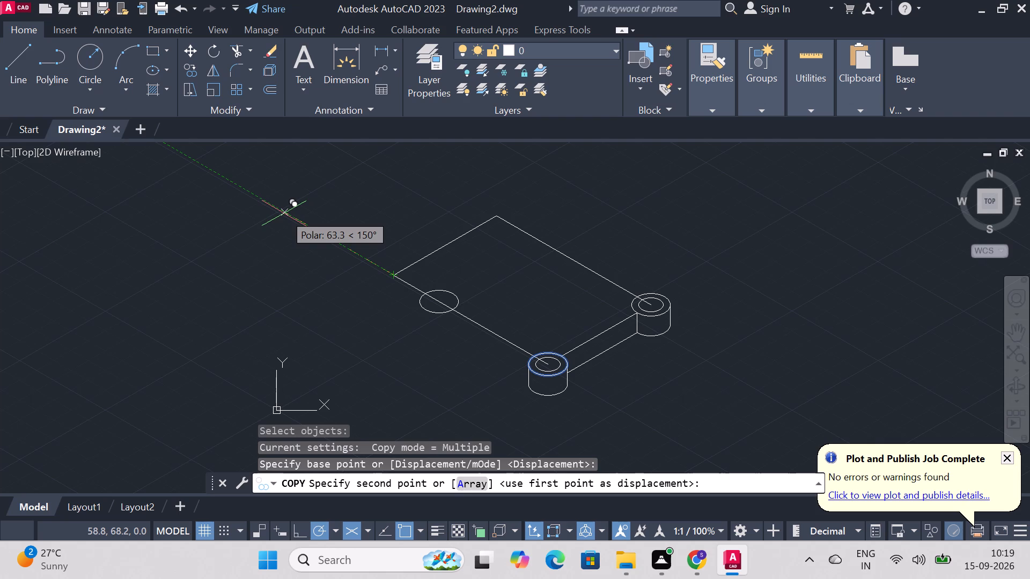
pyautogui.write('90')
pyautogui.press('Return')
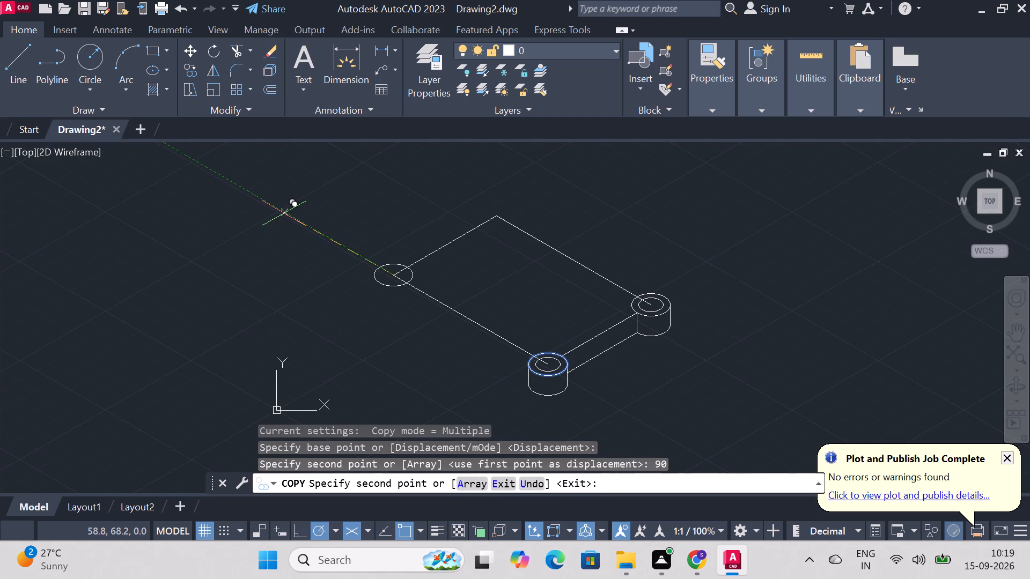
pyautogui.press('Escape')
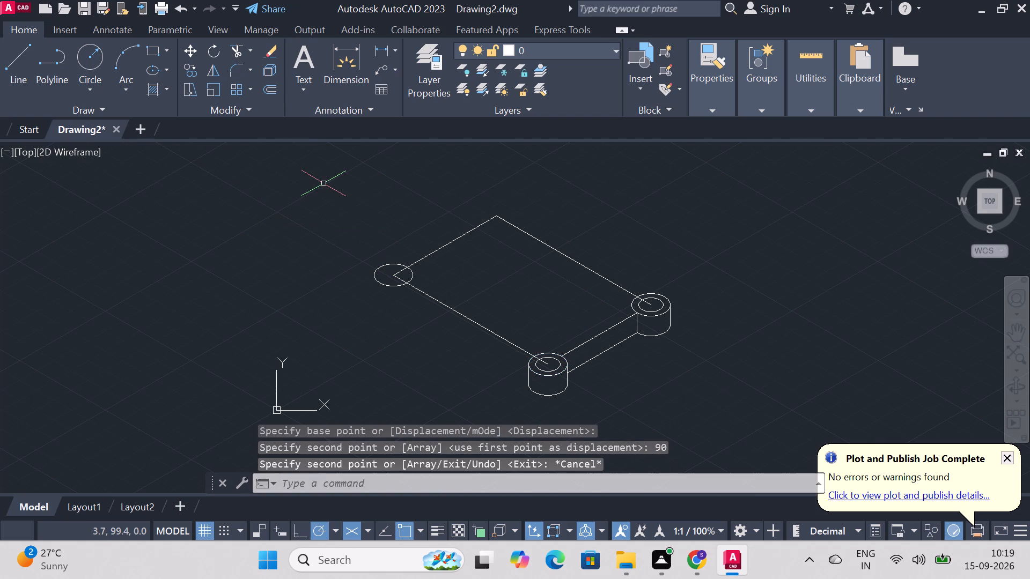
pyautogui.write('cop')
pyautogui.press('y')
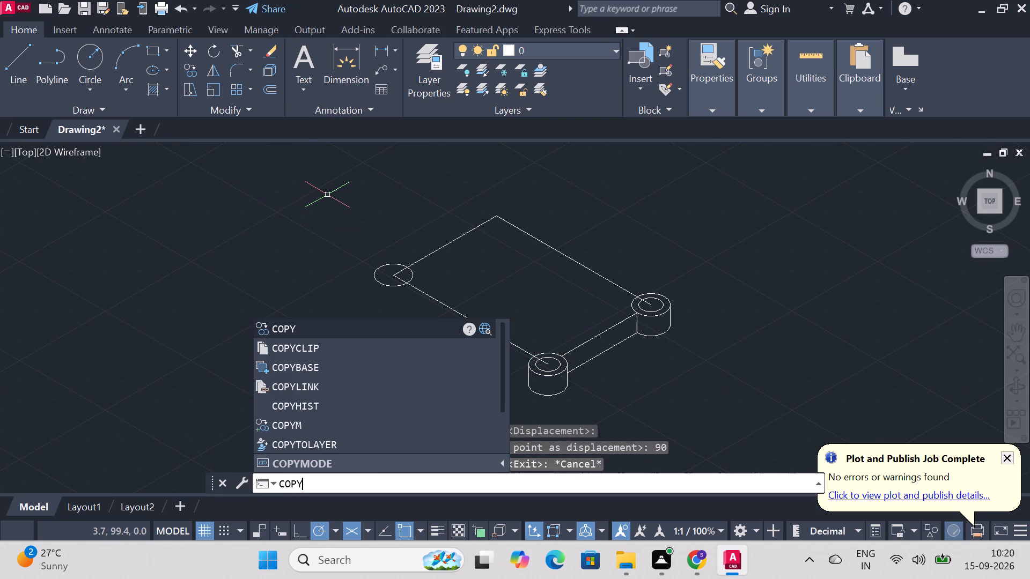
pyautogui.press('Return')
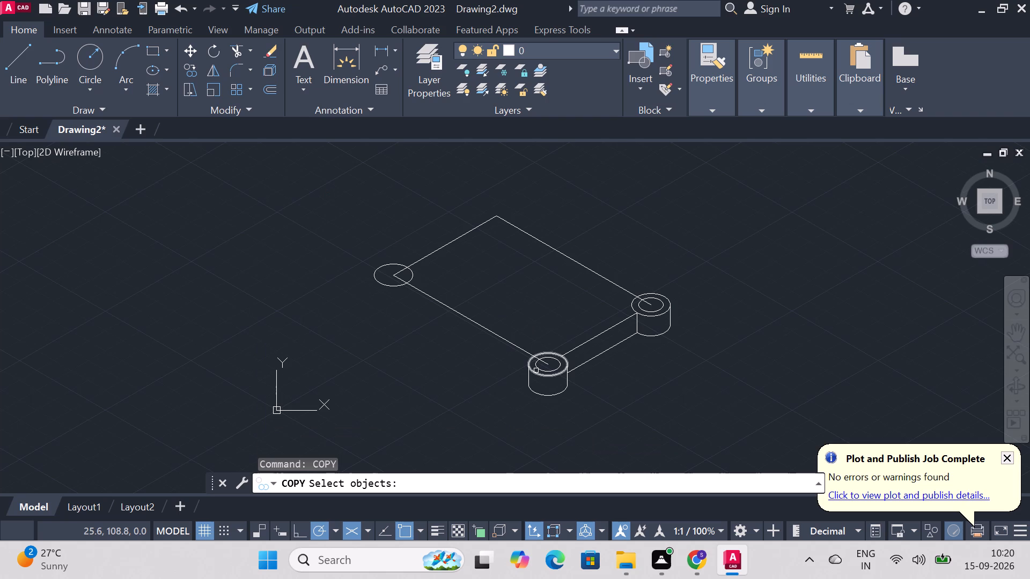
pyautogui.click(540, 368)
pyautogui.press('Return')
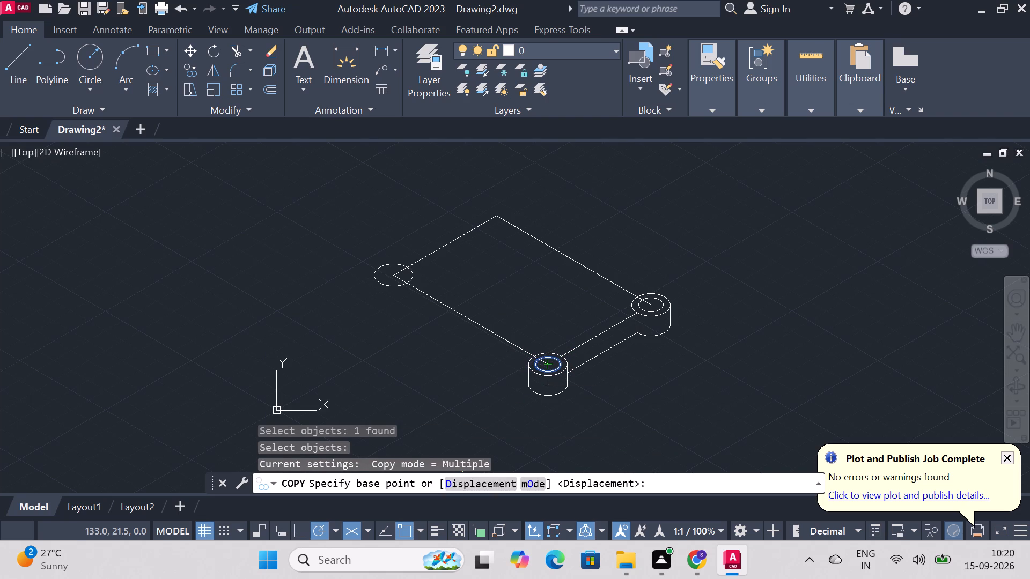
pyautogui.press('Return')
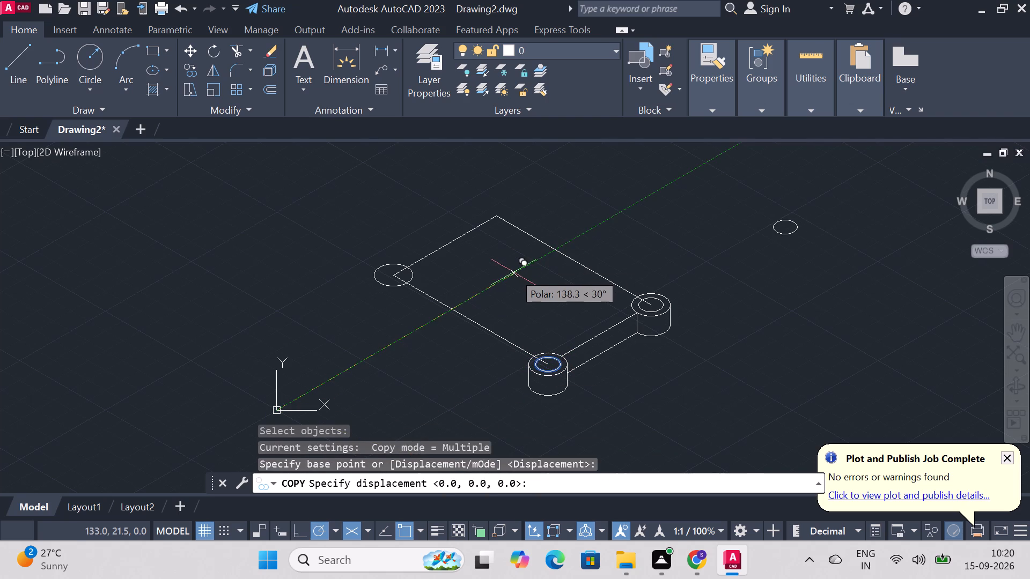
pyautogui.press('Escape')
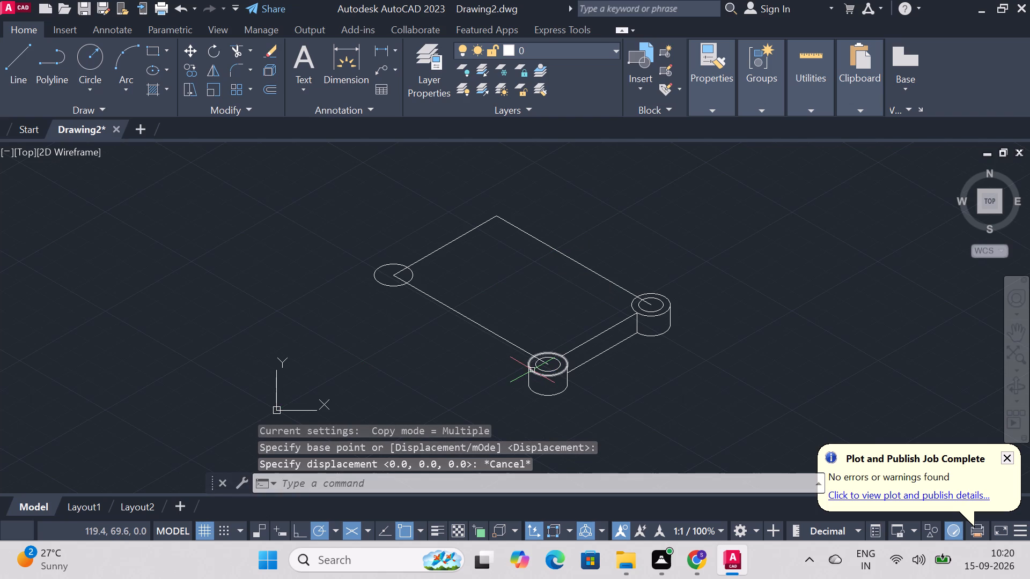
# Copy the near cylinder's inner hole ellipse 90 units at 150°, into the outer ellipse copied to the layout corner.
pyautogui.write('cop')
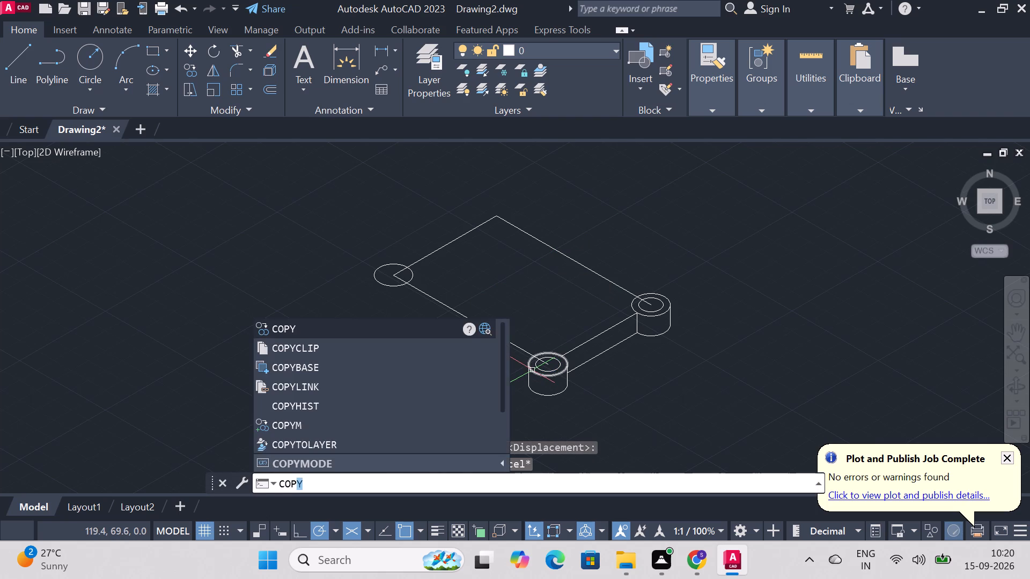
pyautogui.press('y')
pyautogui.press('Return')
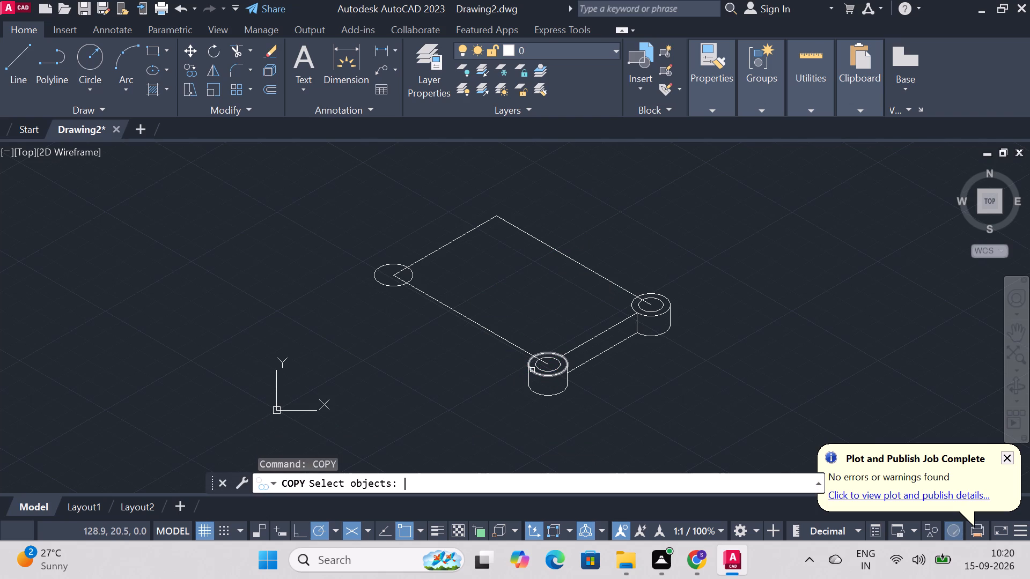
pyautogui.click(541, 370)
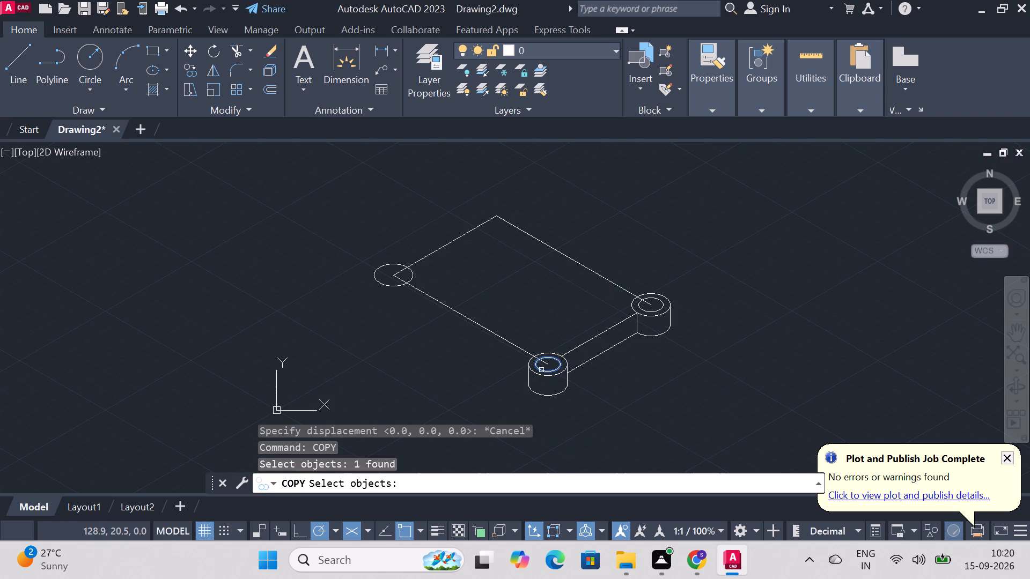
pyautogui.press('Return')
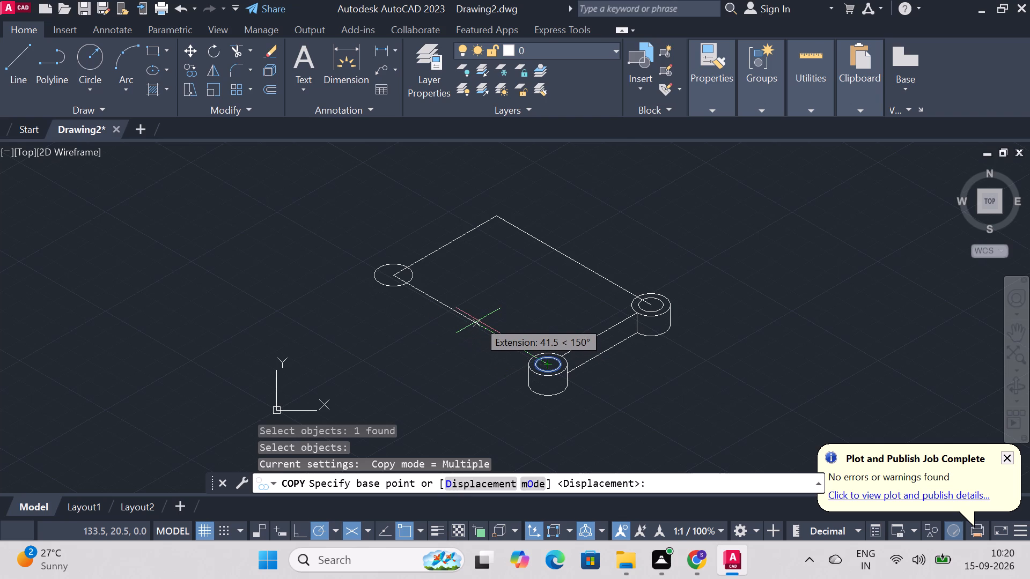
pyautogui.write('90')
pyautogui.press('Return')
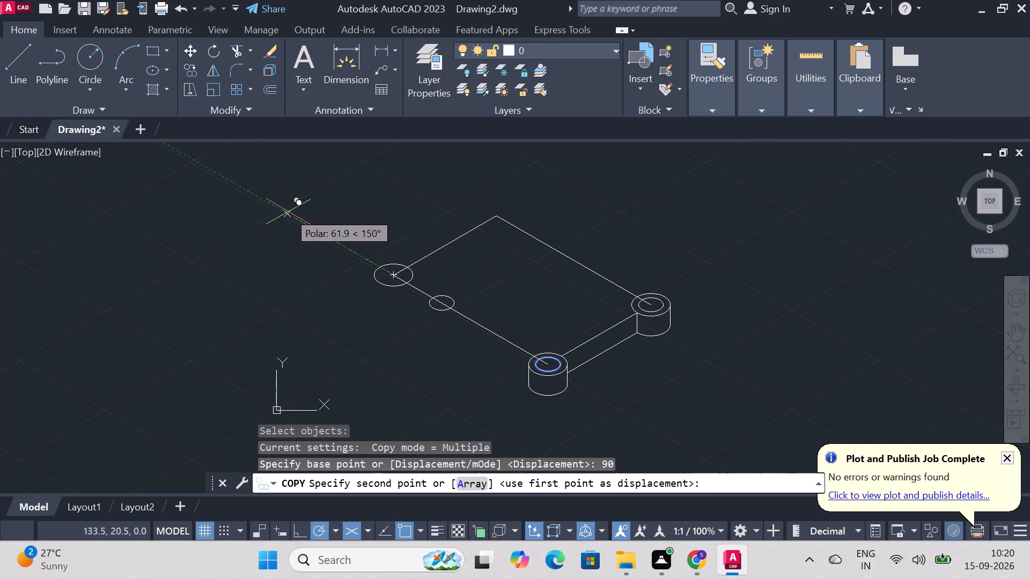
pyautogui.write('90')
pyautogui.press('Return')
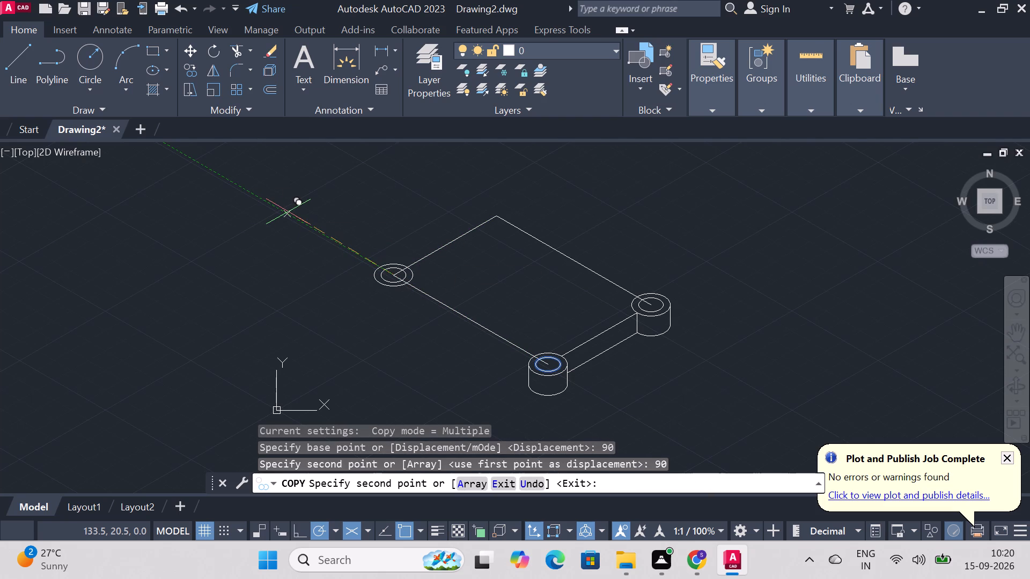
pyautogui.press('Escape')
# Copy the far cylinder's inner hole ellipse from its centre 90 units at 150° to the remaining layout corner.
pyautogui.write('cop')
pyautogui.press('y')
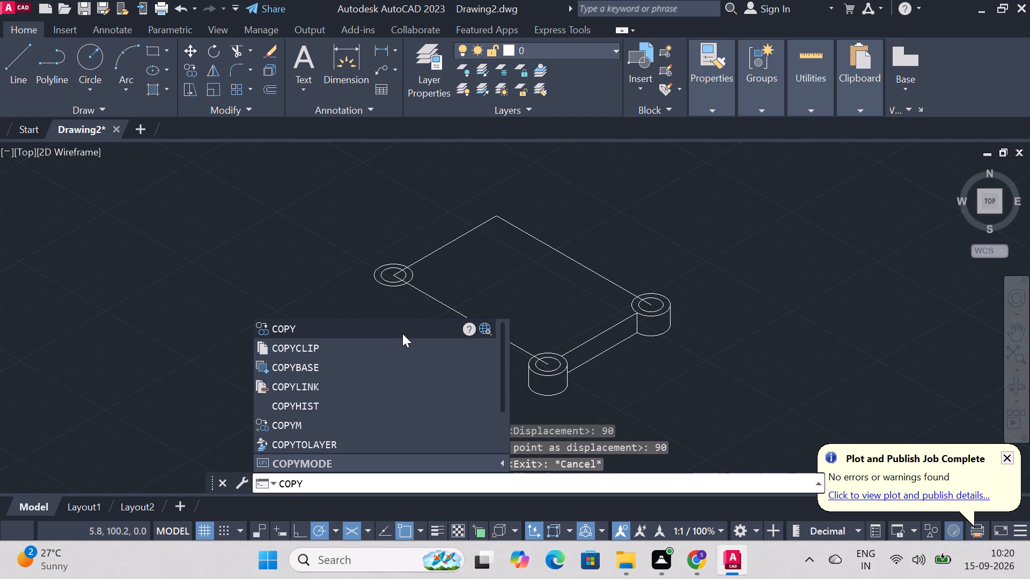
pyautogui.press('Return')
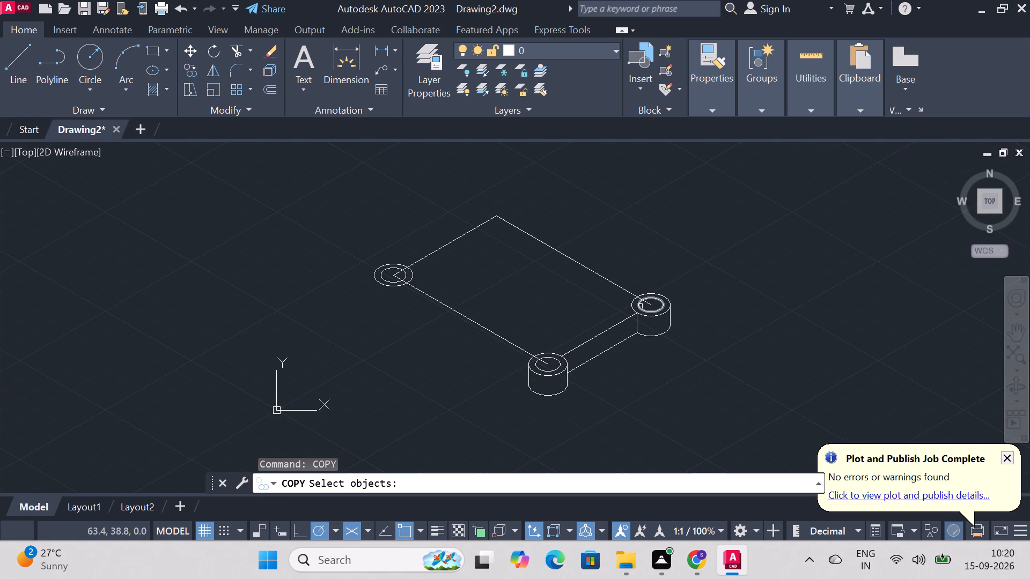
pyautogui.click(640, 307)
pyautogui.press('Return')
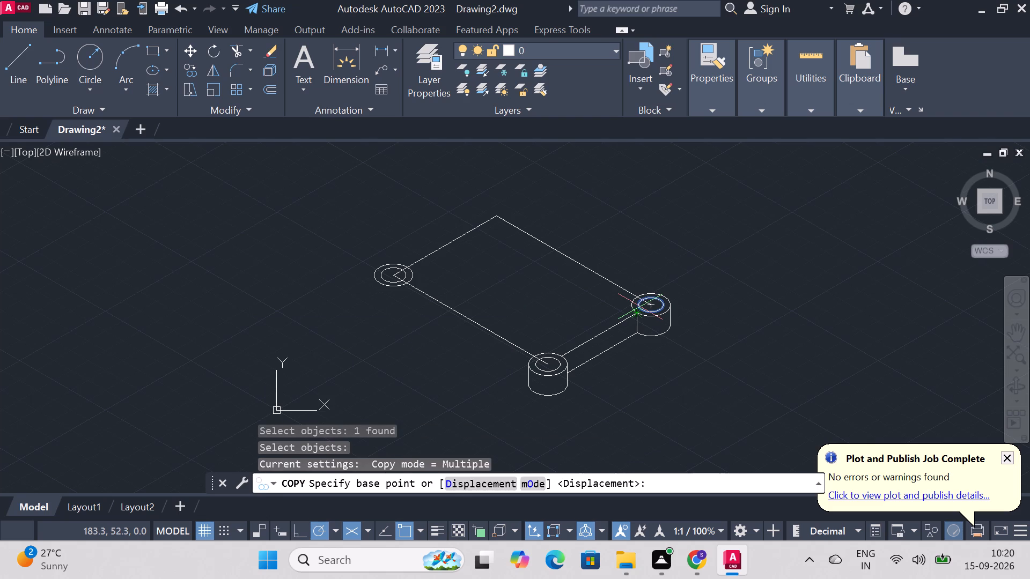
pyautogui.click(646, 305)
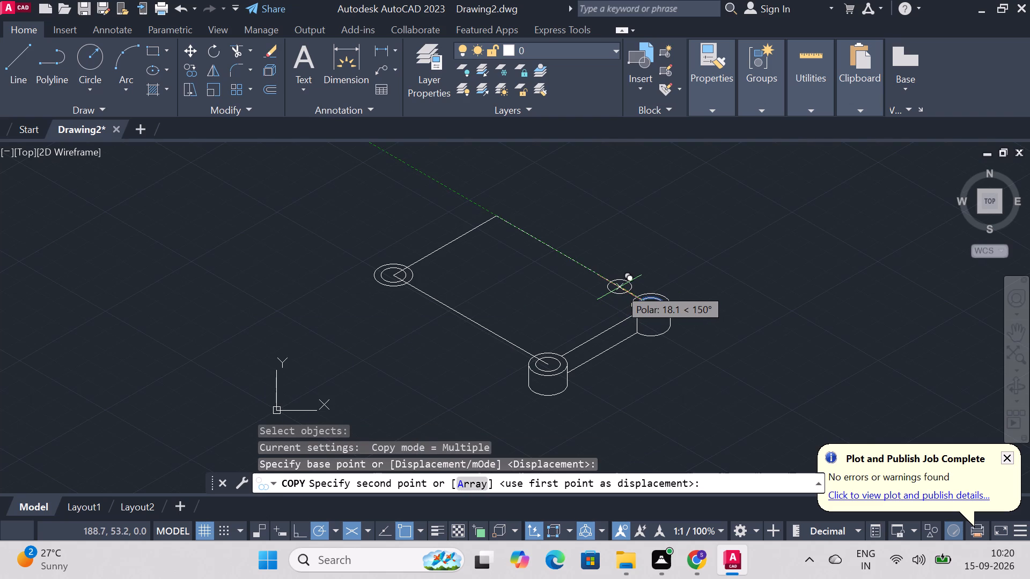
pyautogui.write('90')
pyautogui.press('Return')
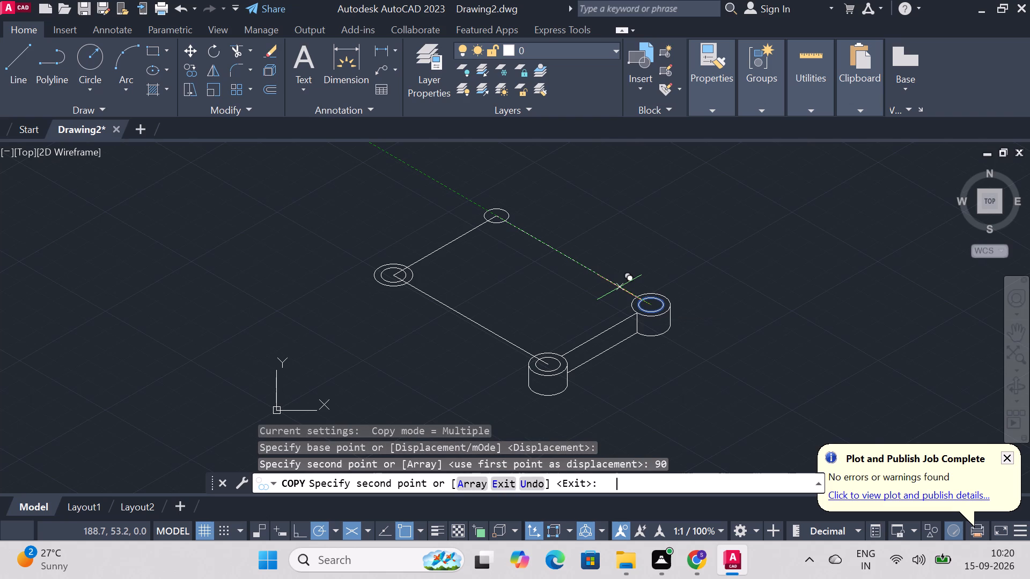
pyautogui.press('Escape')
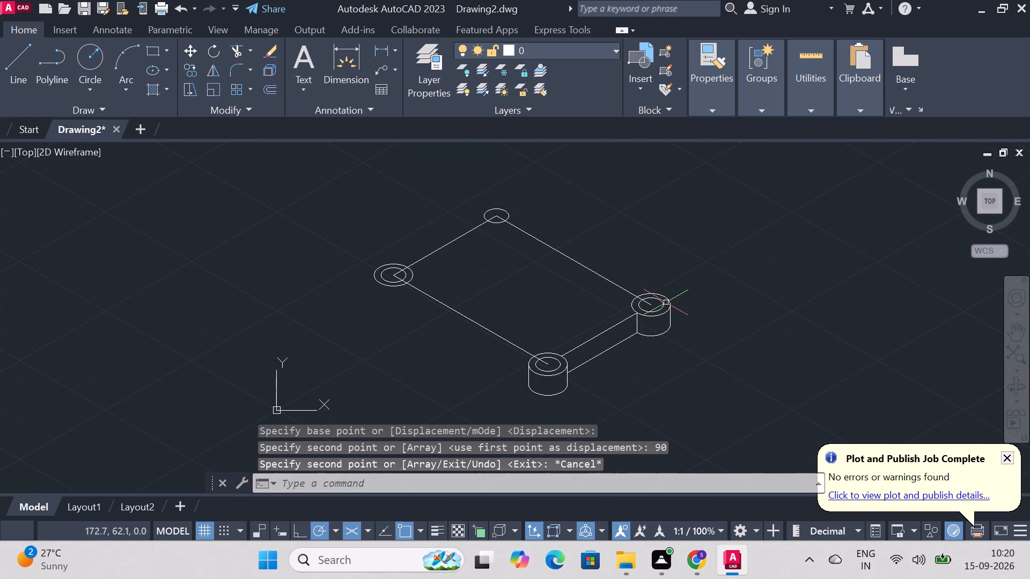
# Copy the far cylinder's outer top ellipse from its centre 90 units at 150°, around the copied hole ellipse.
pyautogui.click(671, 302)
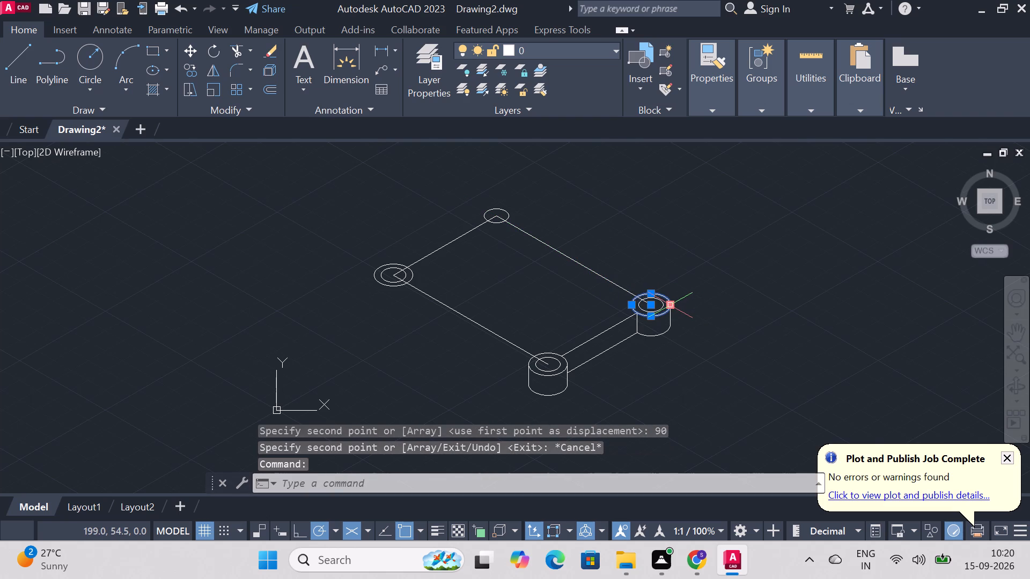
pyautogui.write('copy')
pyautogui.press('Return')
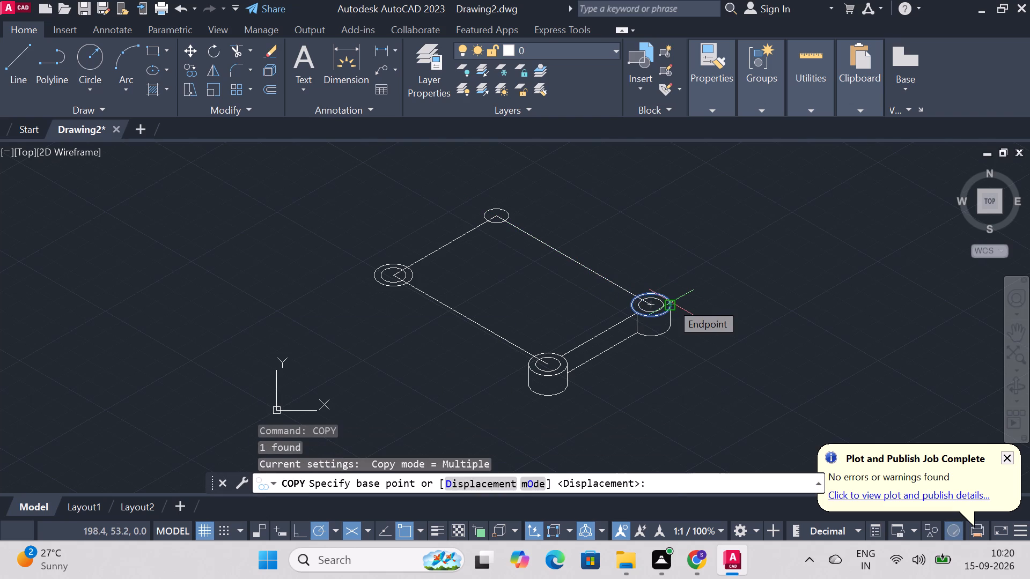
pyautogui.click(650, 306)
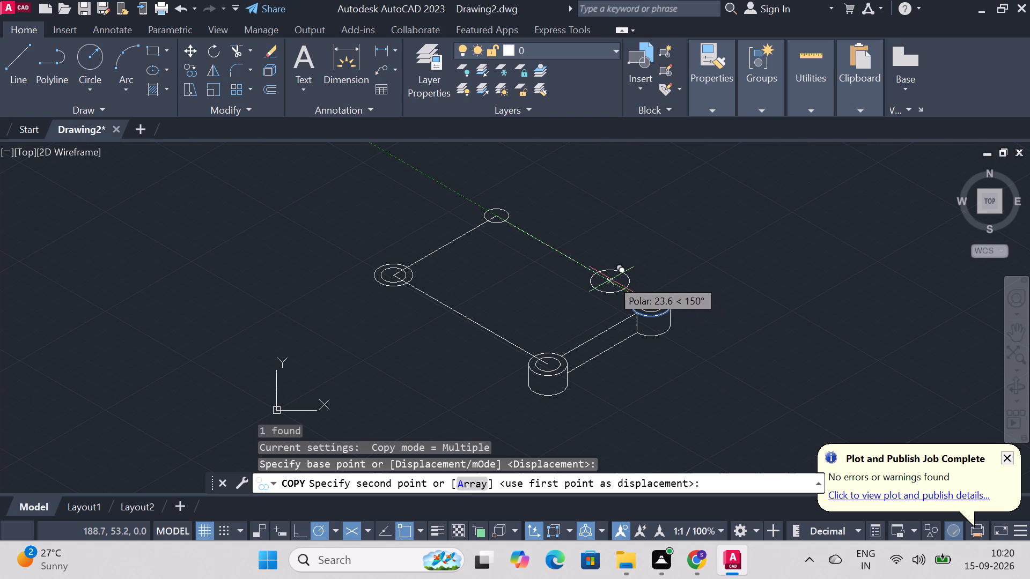
pyautogui.write('90')
pyautogui.press('Return')
pyautogui.press('Escape')
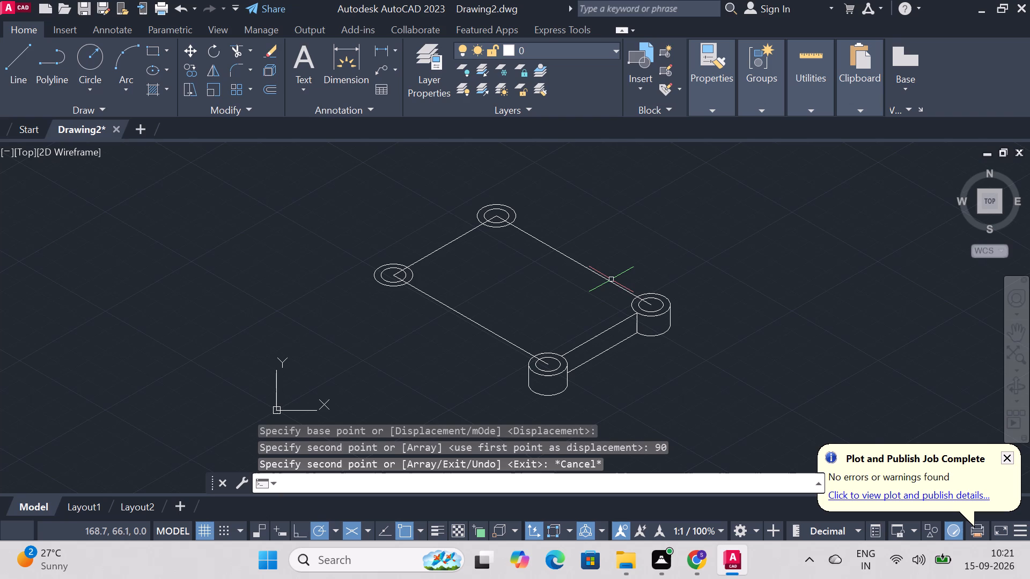
# Copy the outer ellipse at the layout corner 90 units from the near cylinder.
pyautogui.write('opy')
pyautogui.press('Return')
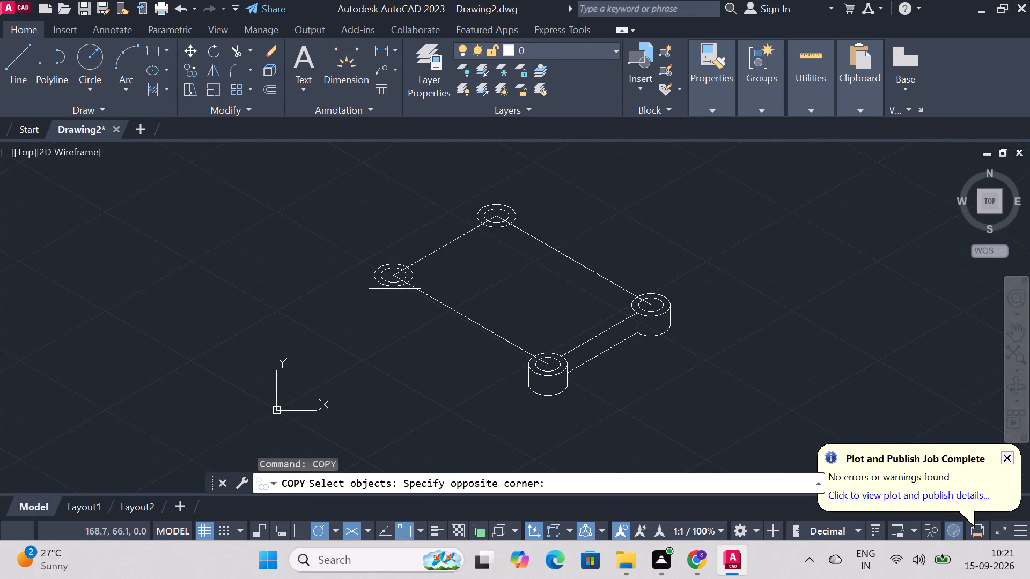
pyautogui.click(395, 289)
pyautogui.click(404, 316)
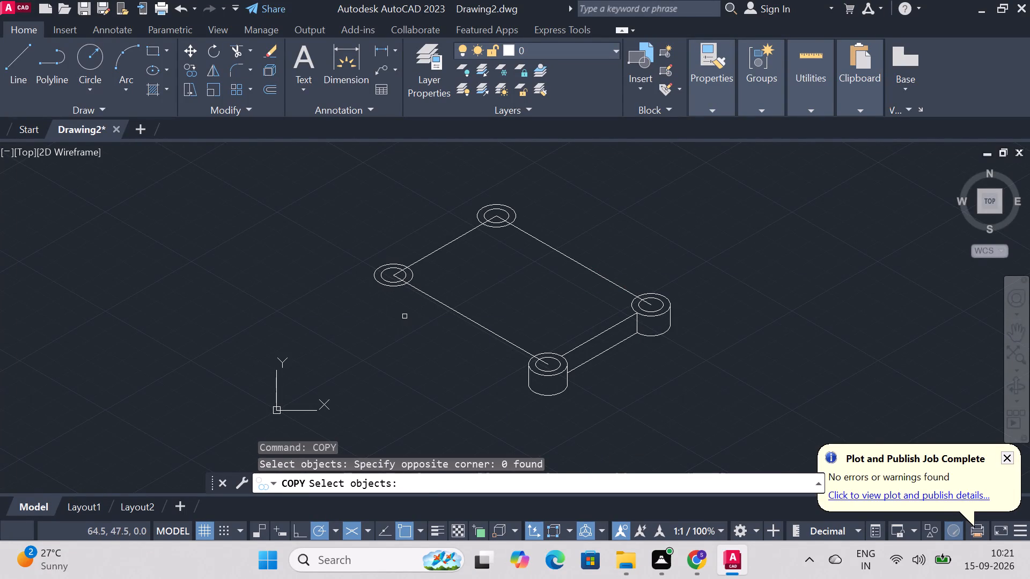
pyautogui.click(395, 289)
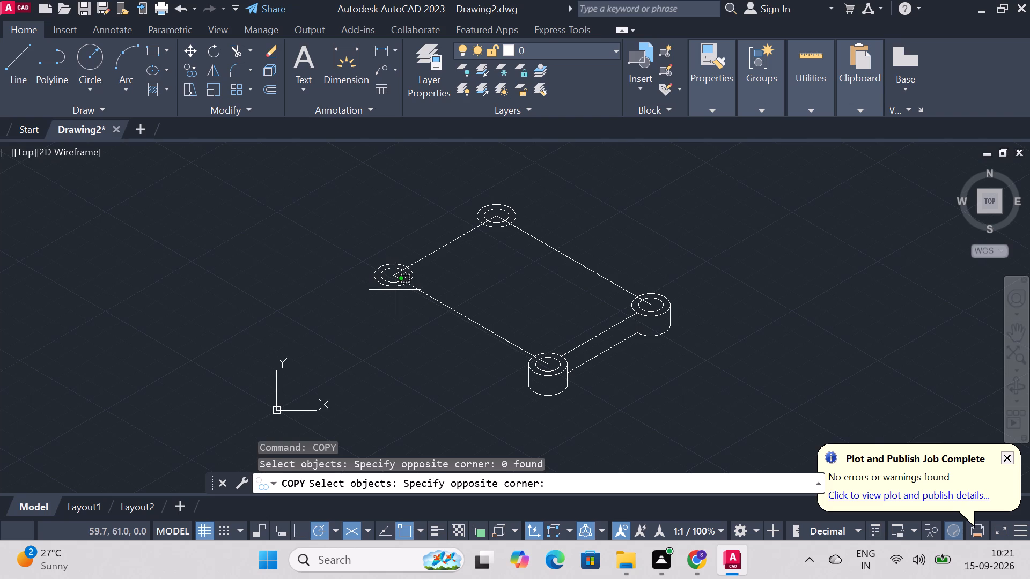
pyautogui.press('Escape')
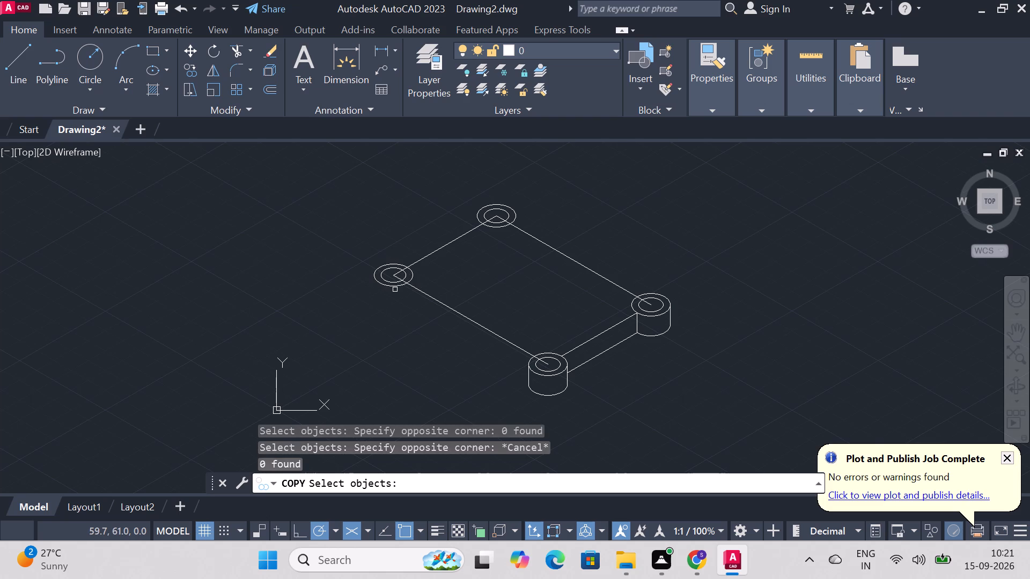
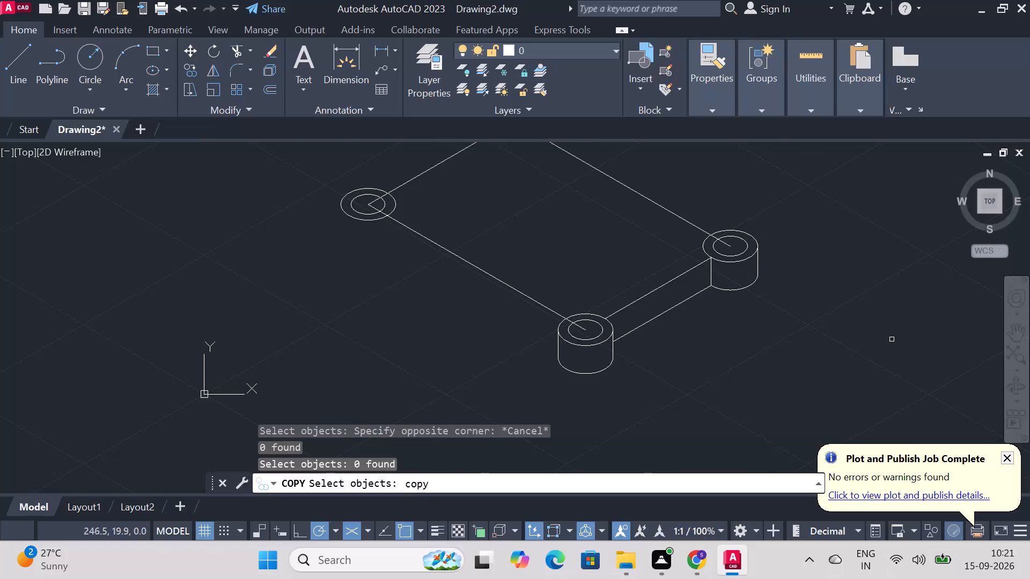
# Copy the outer ellipse at the layout corner opposite the near cylinder 10 units straight down from its centre.
pyautogui.press('Return')
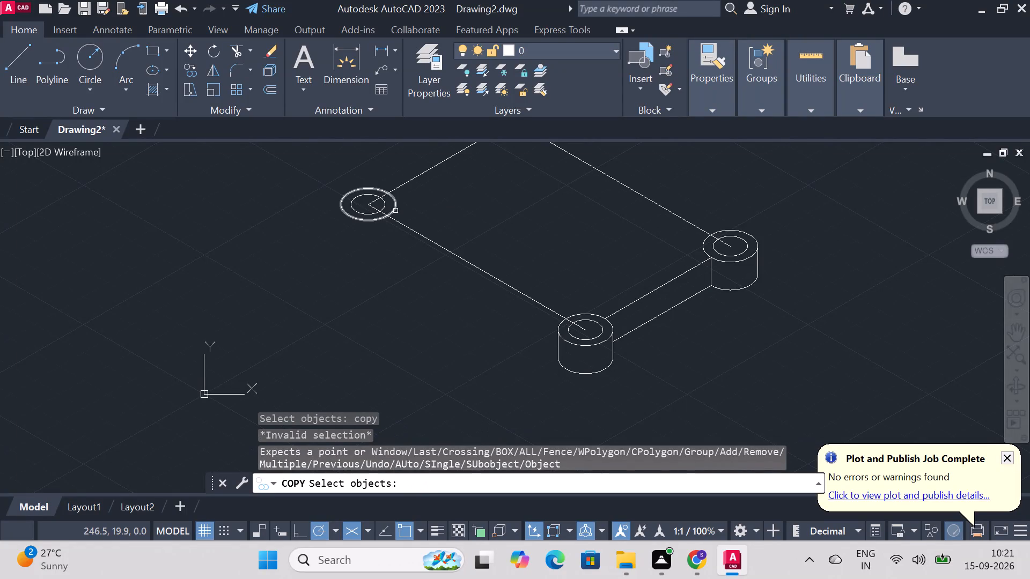
pyautogui.click(358, 222)
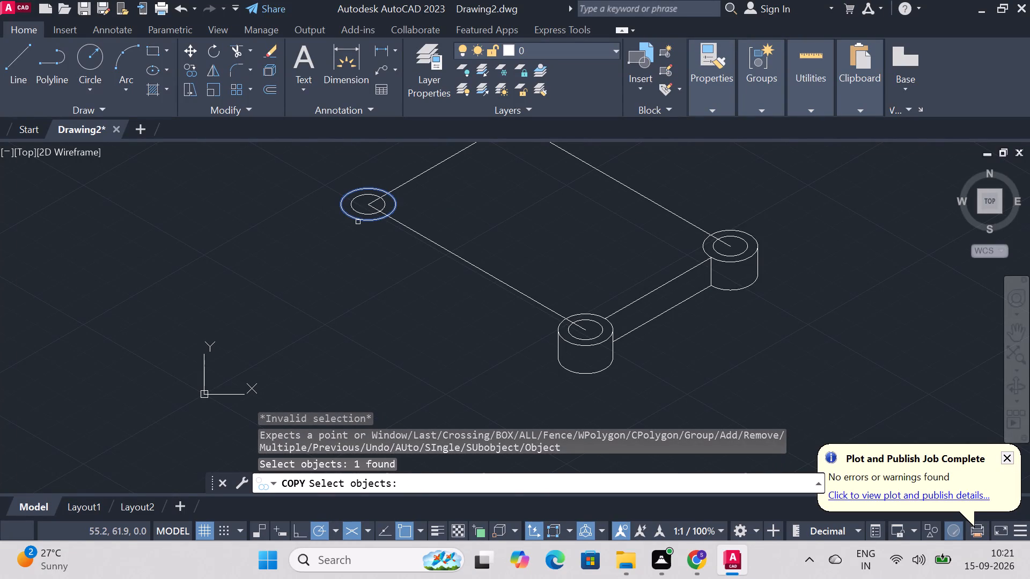
pyautogui.press('Return')
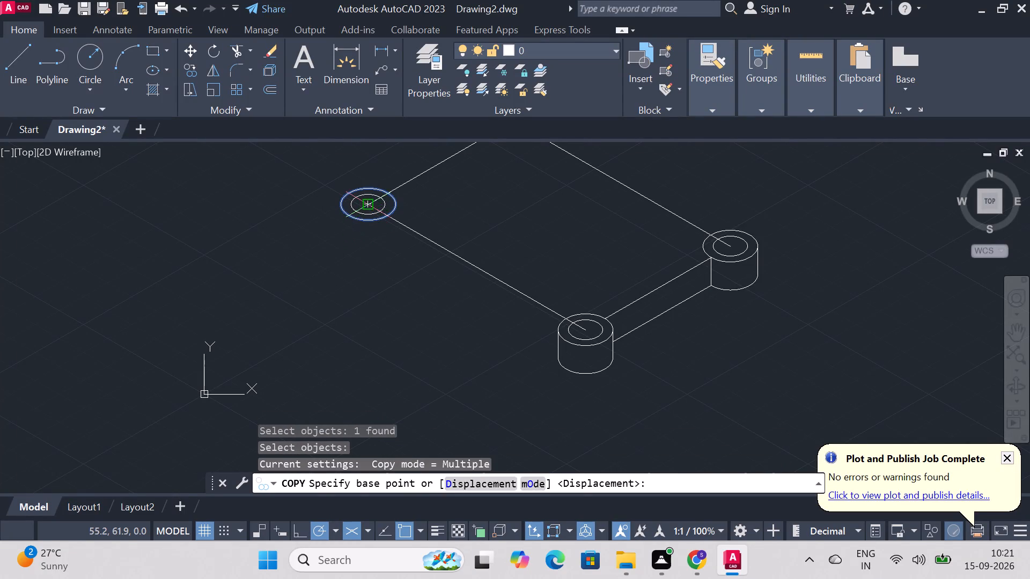
pyautogui.click(369, 206)
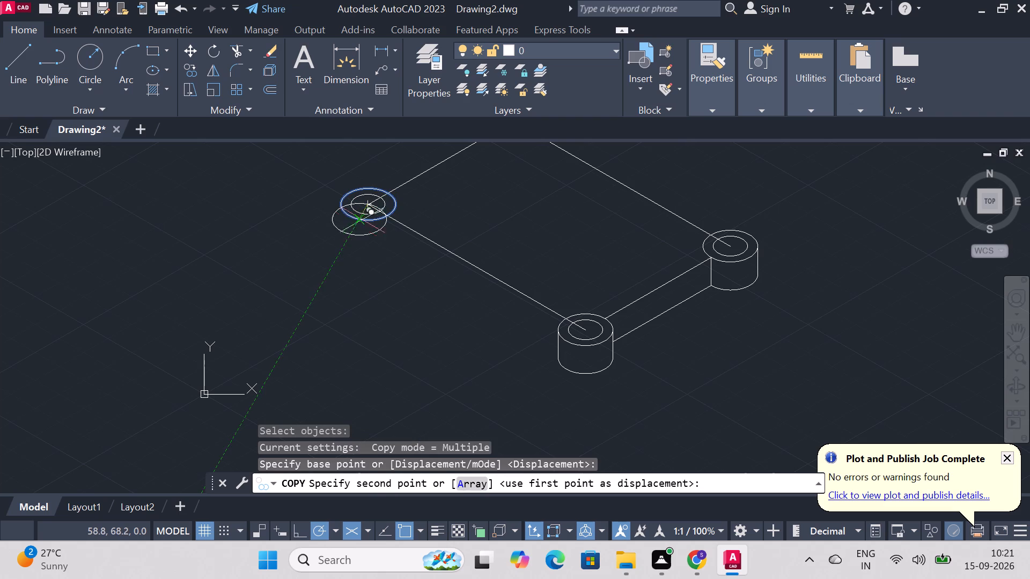
pyautogui.write('10')
pyautogui.press('Return')
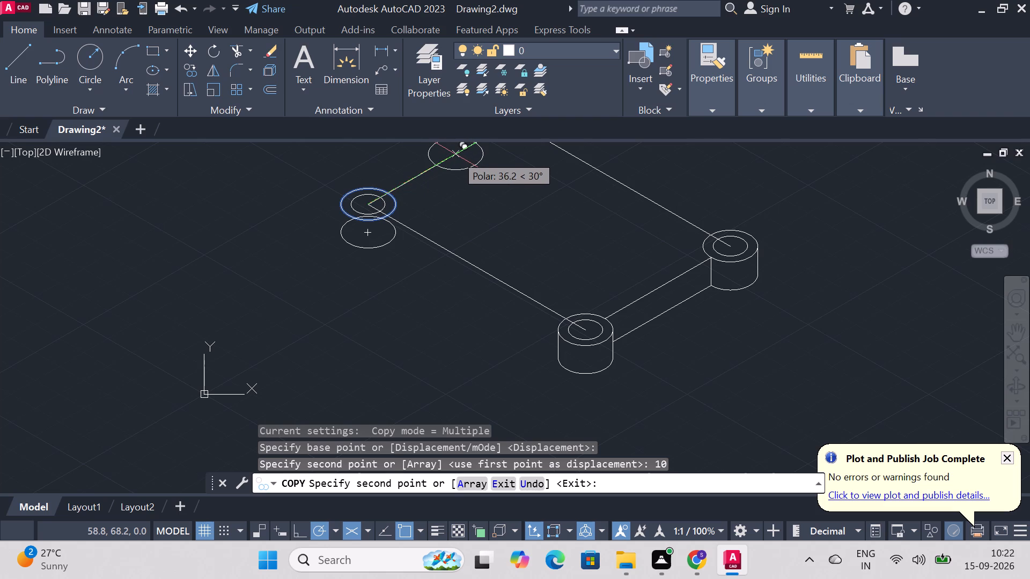
pyautogui.press('6')
pyautogui.press('Escape')
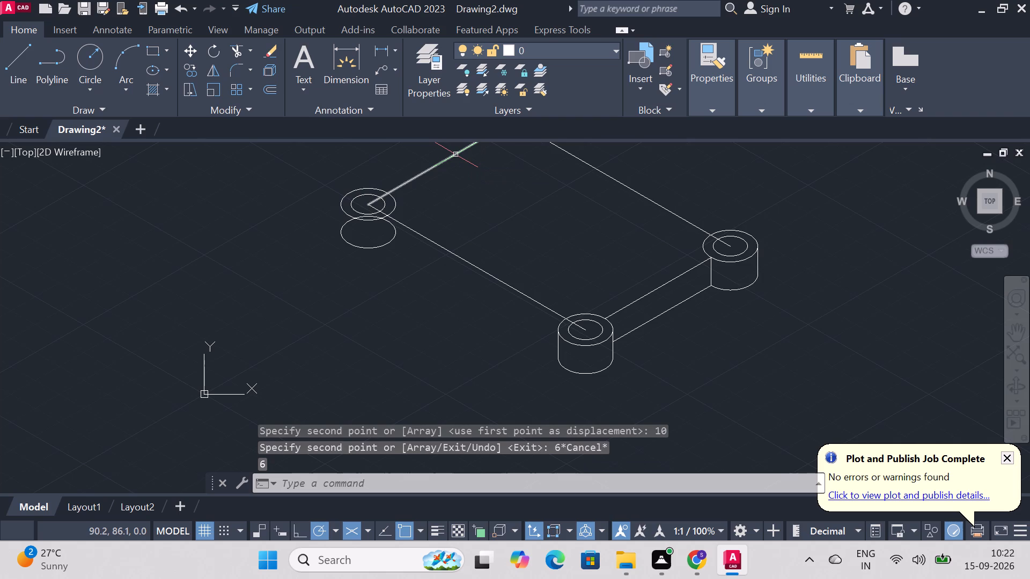
pyautogui.click(822, 464)
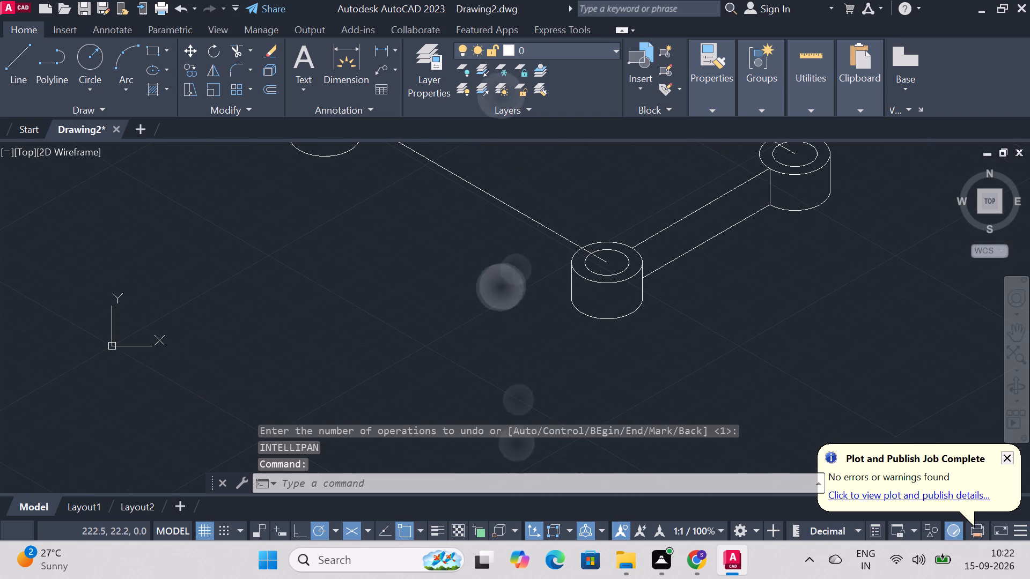
pyautogui.press('Escape')
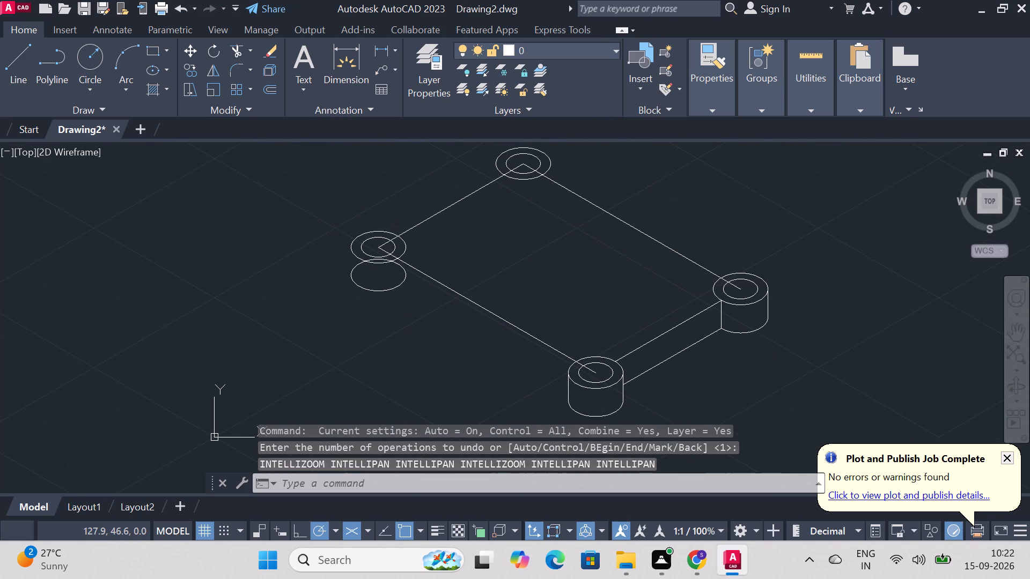
# Copy the inner hole ellipse at the same corner 10 units straight down, into the lowered outer ellipse.
pyautogui.write('cop')
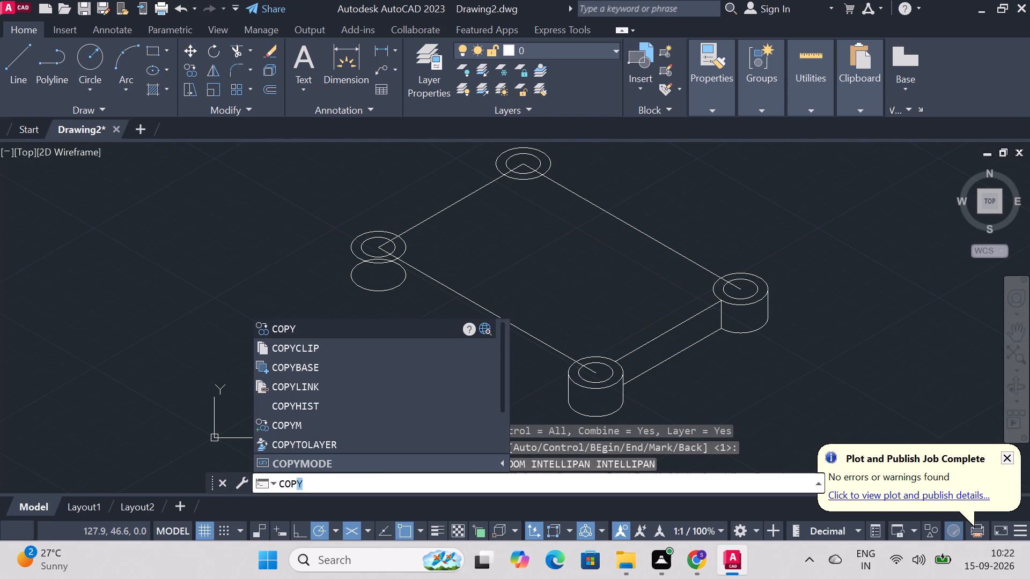
pyautogui.press('Return')
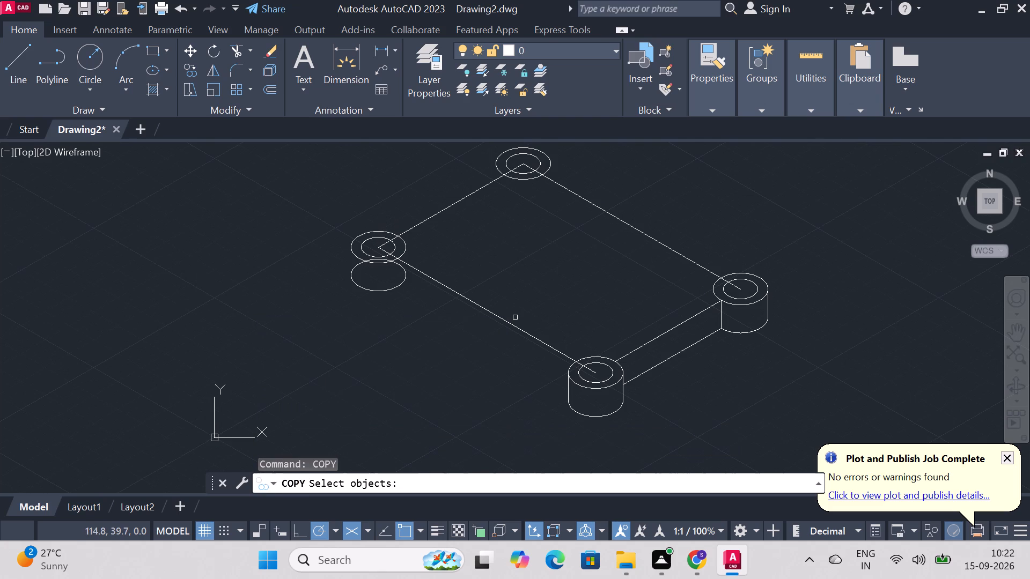
pyautogui.click(365, 247)
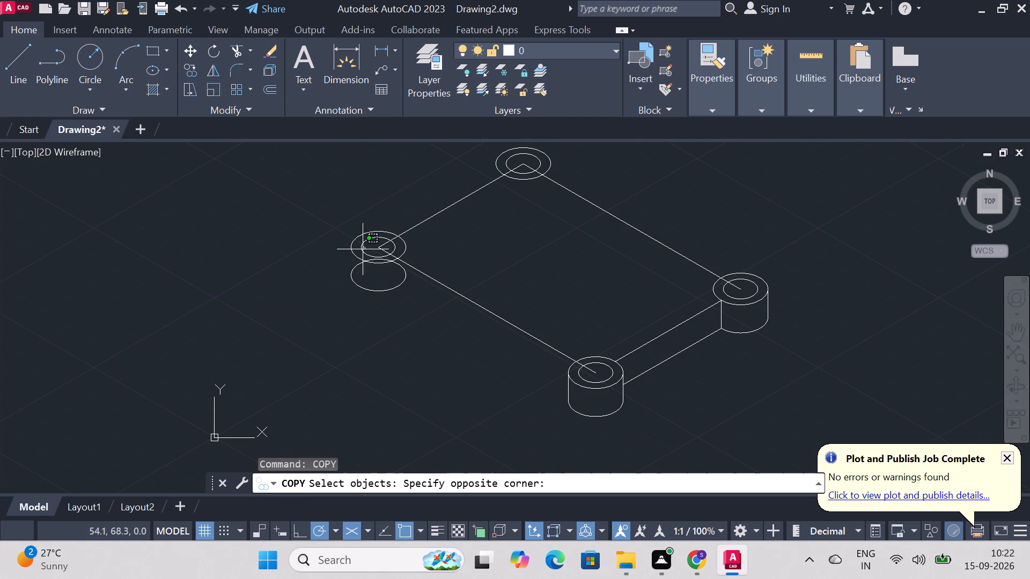
pyautogui.click(363, 250)
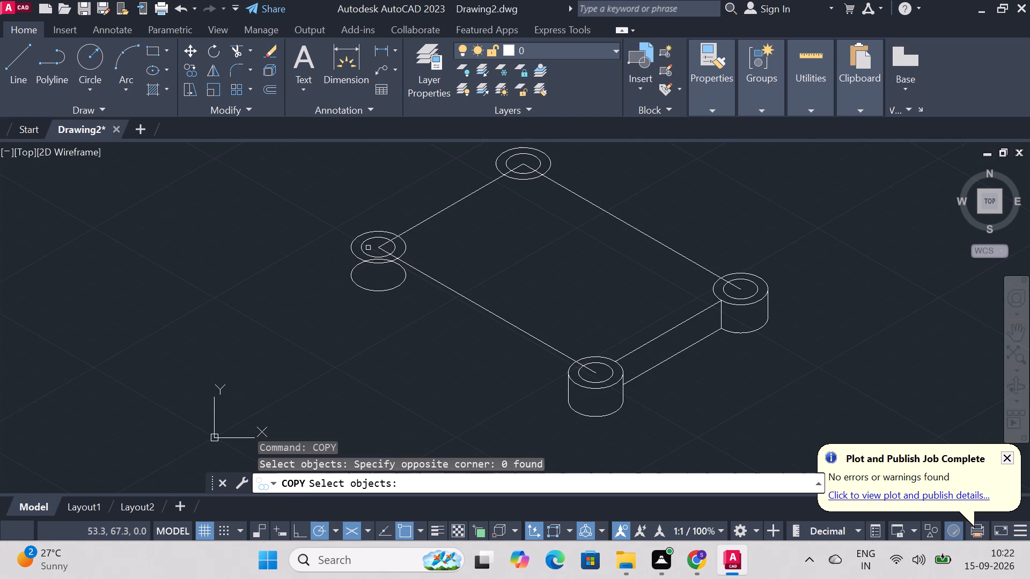
pyautogui.click(365, 246)
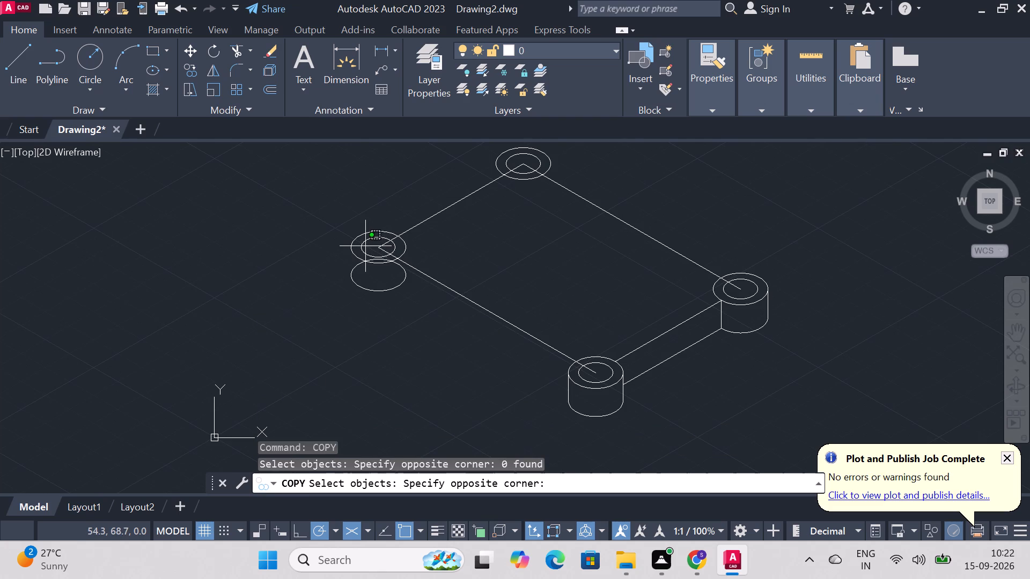
pyautogui.click(360, 246)
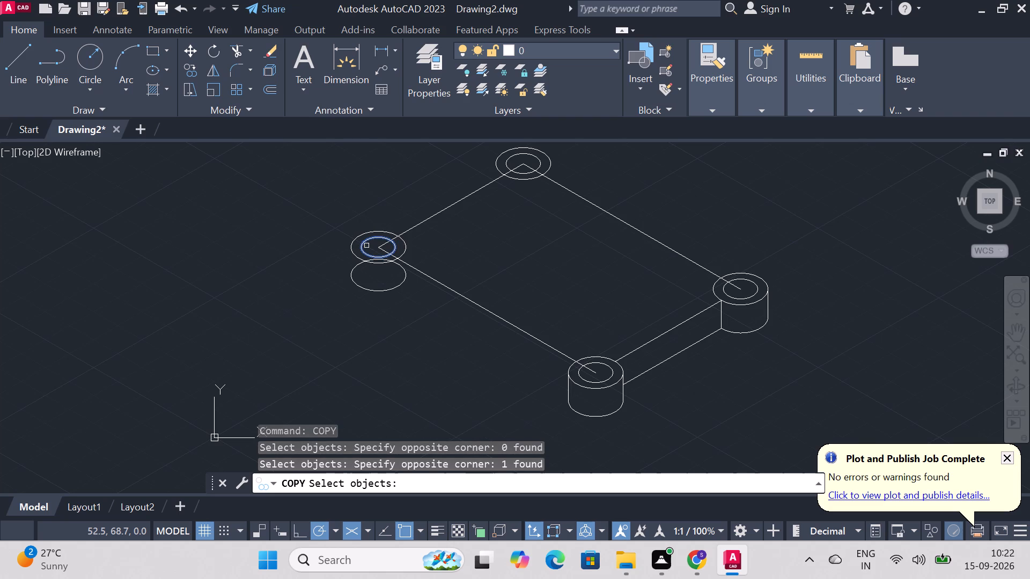
pyautogui.press('Return')
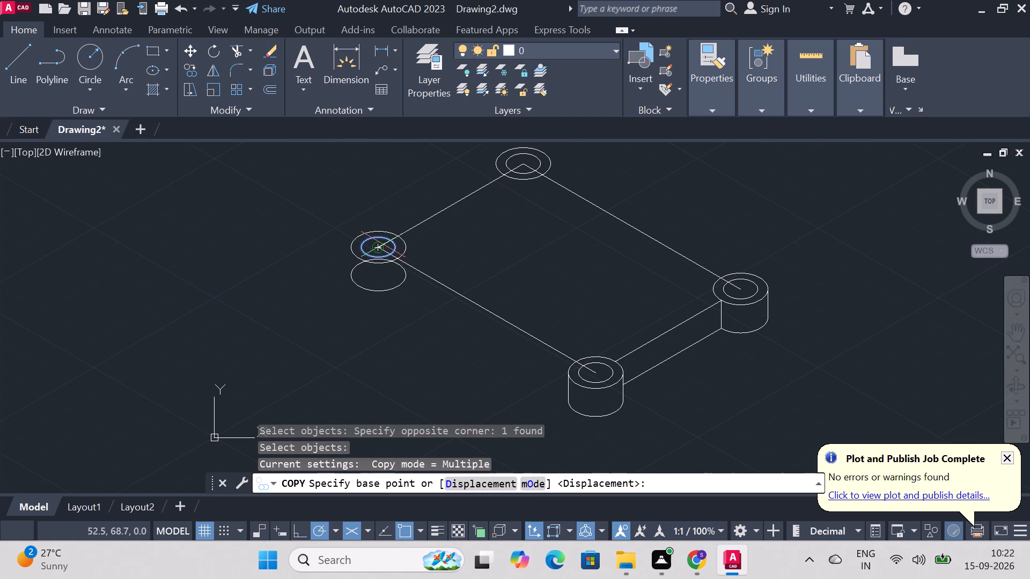
pyautogui.click(377, 248)
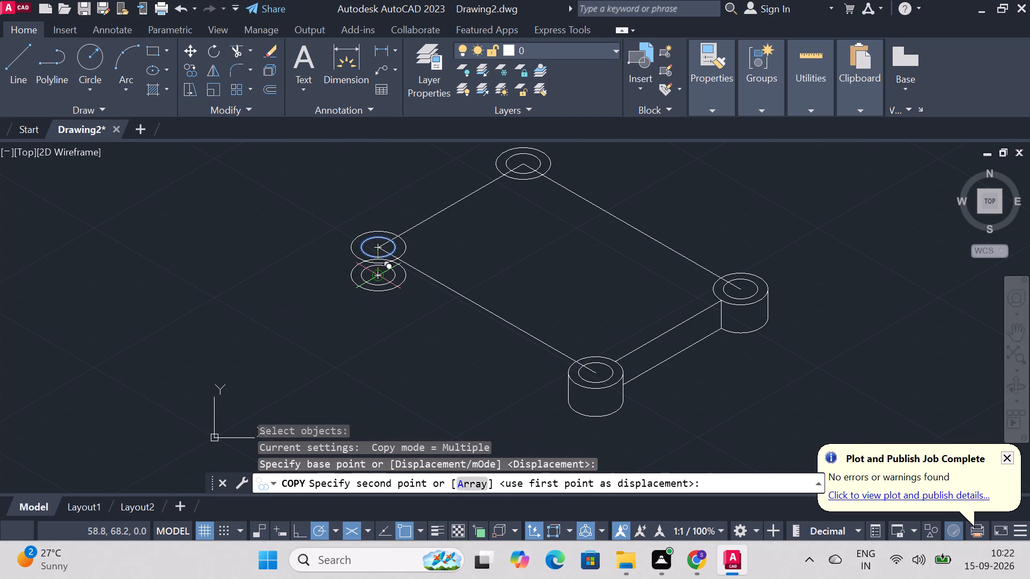
pyautogui.write('10')
pyautogui.press('Return')
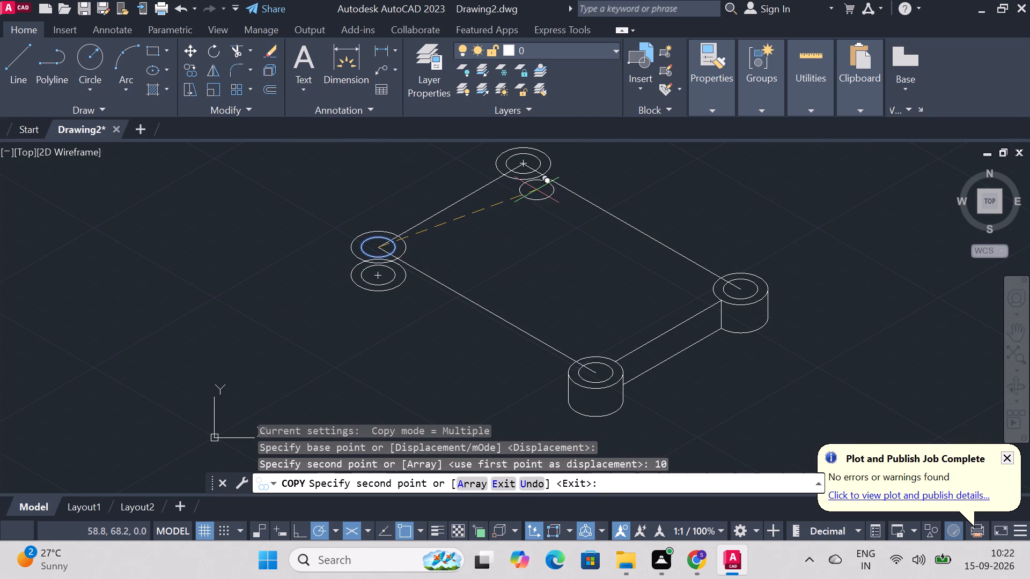
pyautogui.press('Escape')
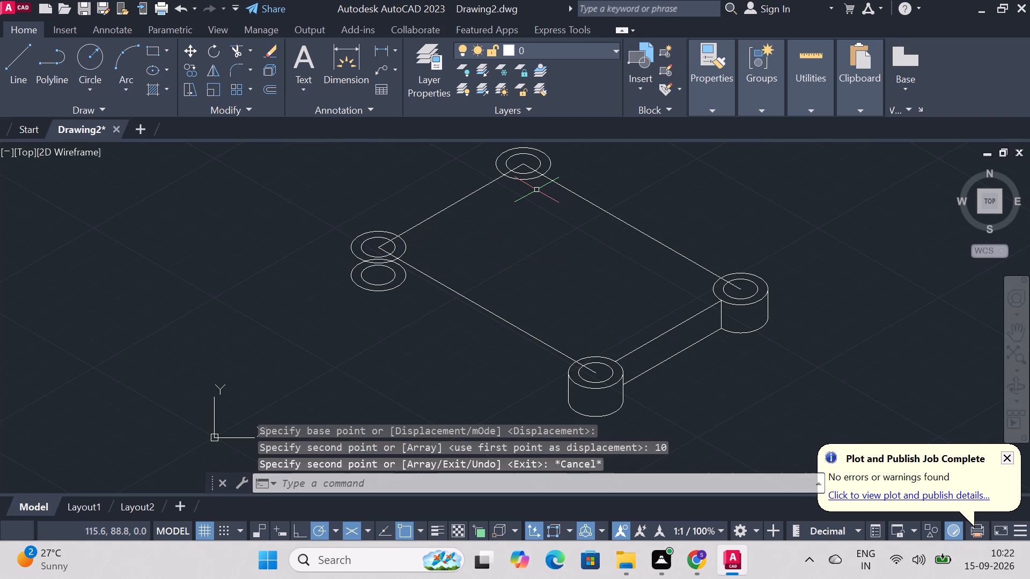
pyautogui.press('Escape')
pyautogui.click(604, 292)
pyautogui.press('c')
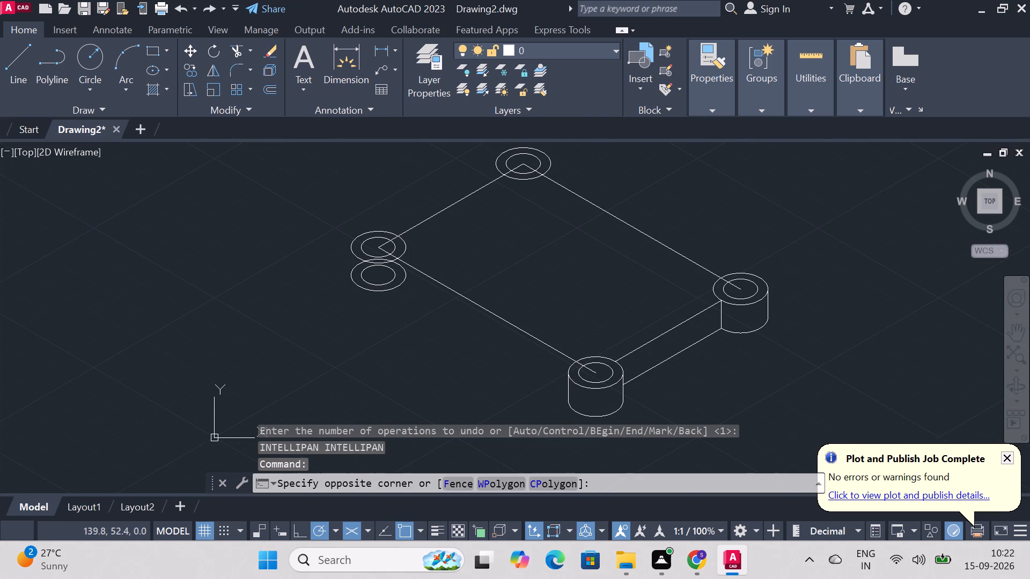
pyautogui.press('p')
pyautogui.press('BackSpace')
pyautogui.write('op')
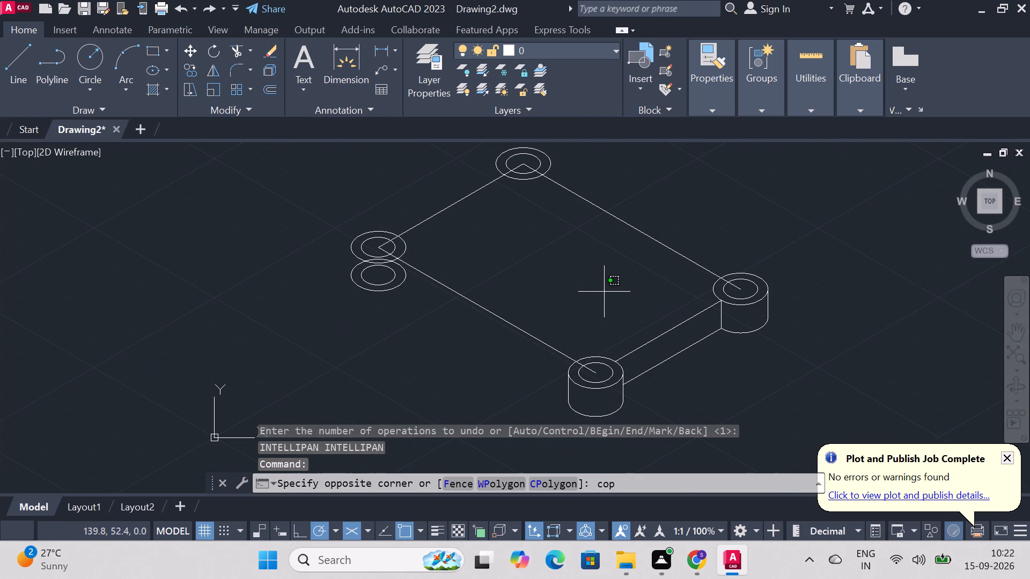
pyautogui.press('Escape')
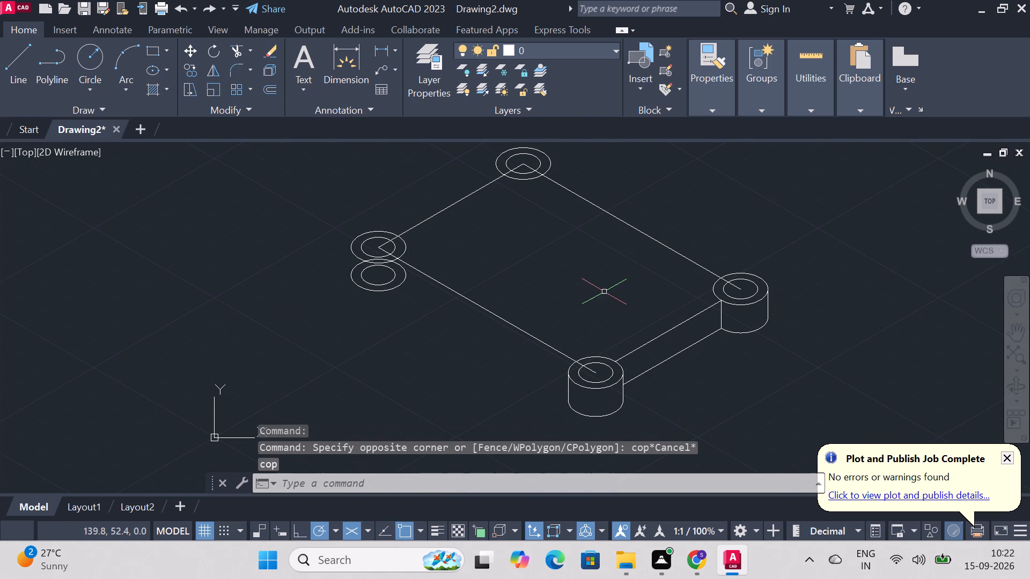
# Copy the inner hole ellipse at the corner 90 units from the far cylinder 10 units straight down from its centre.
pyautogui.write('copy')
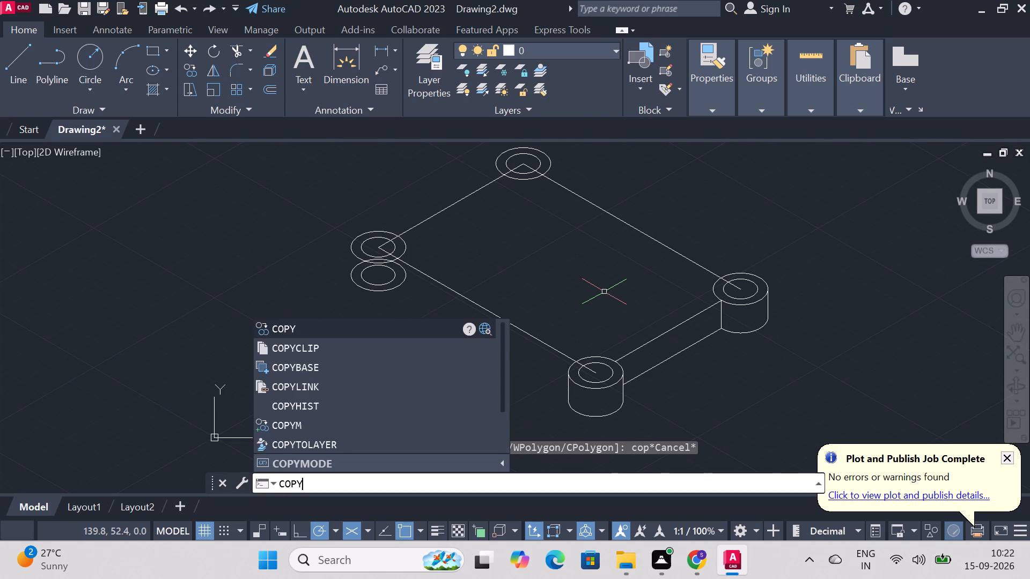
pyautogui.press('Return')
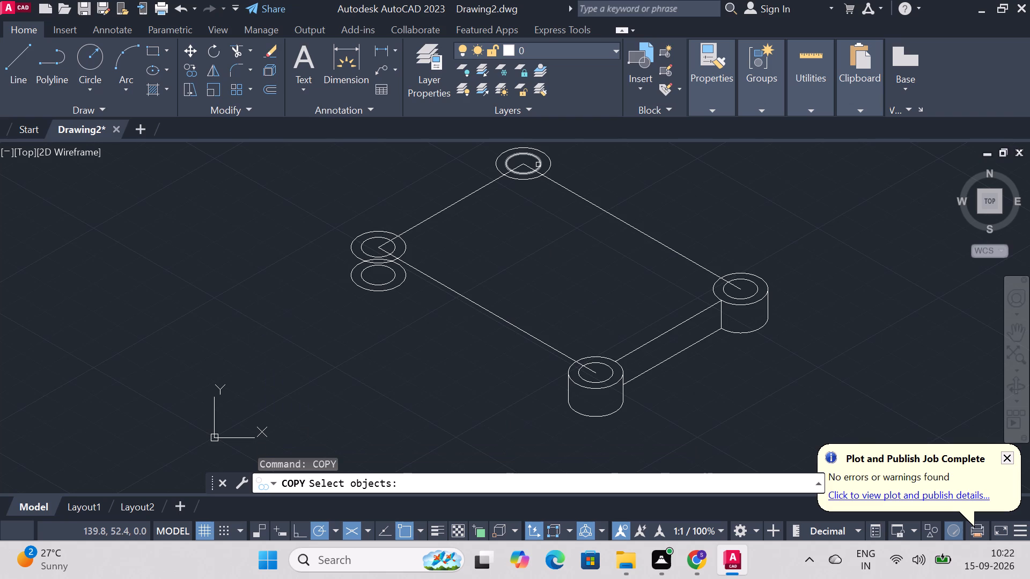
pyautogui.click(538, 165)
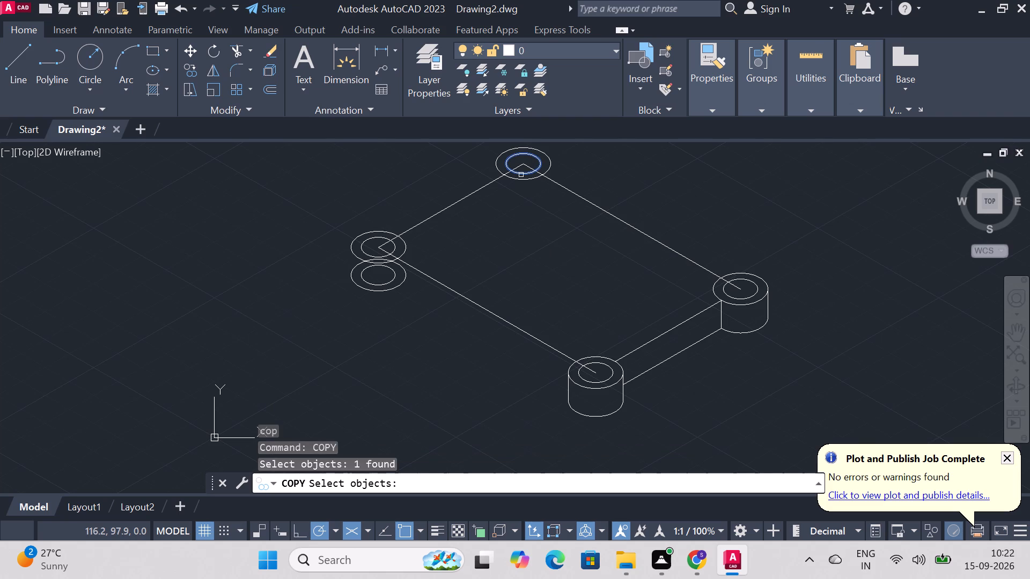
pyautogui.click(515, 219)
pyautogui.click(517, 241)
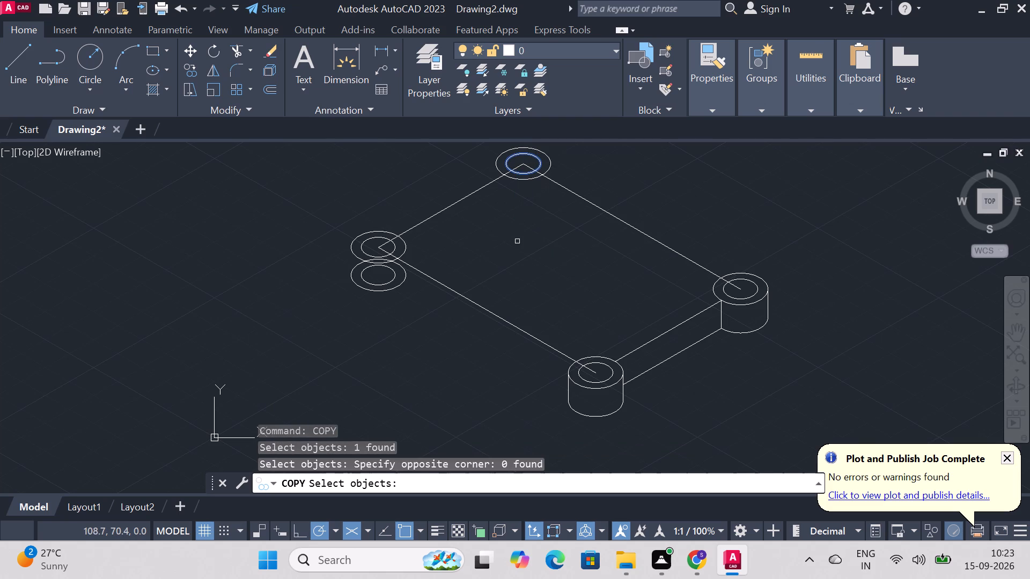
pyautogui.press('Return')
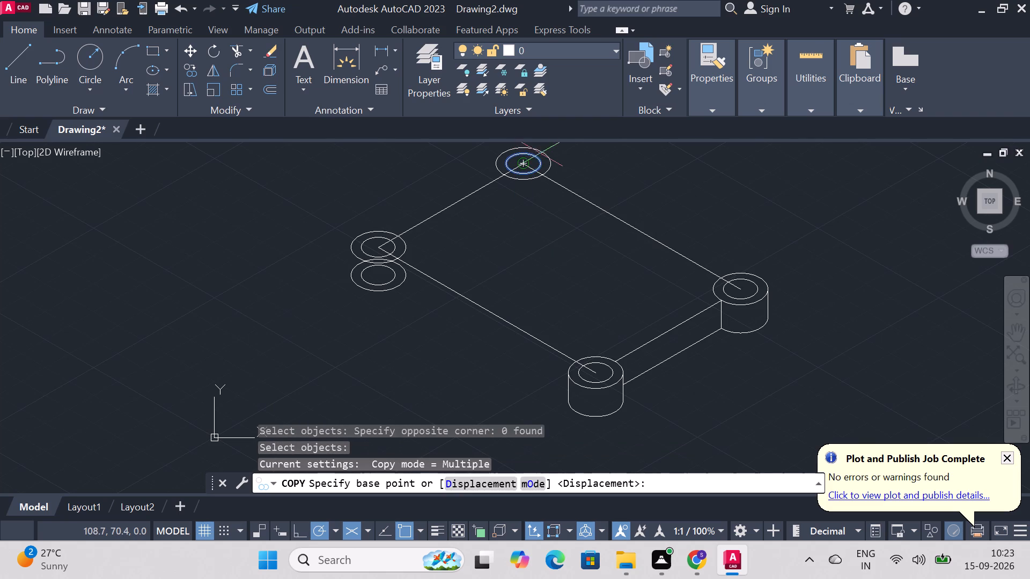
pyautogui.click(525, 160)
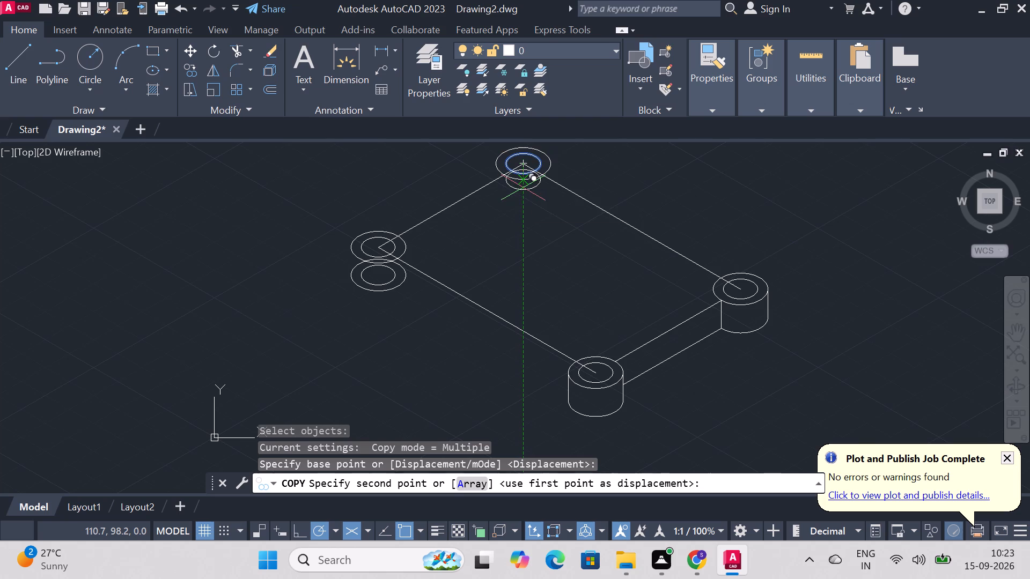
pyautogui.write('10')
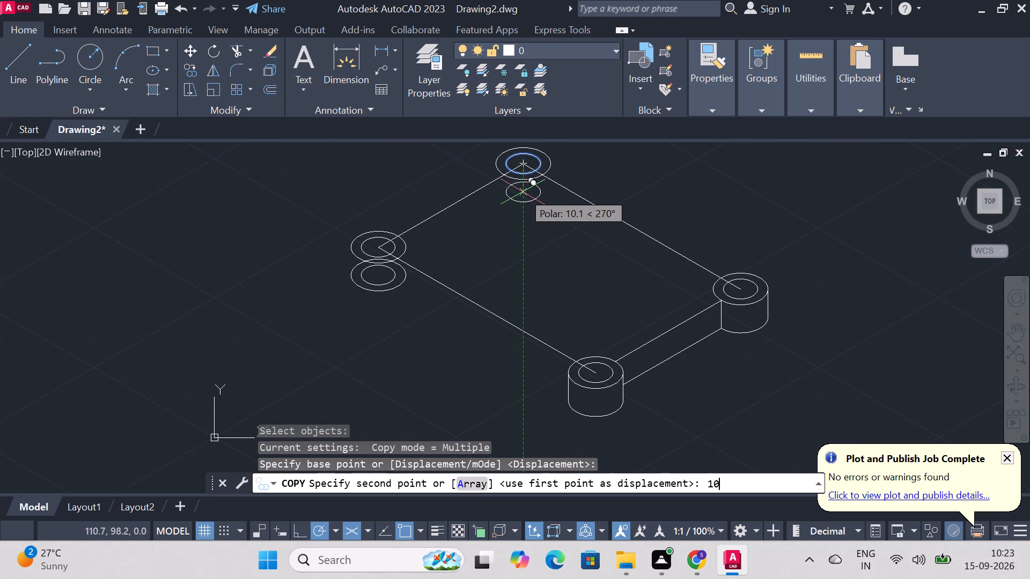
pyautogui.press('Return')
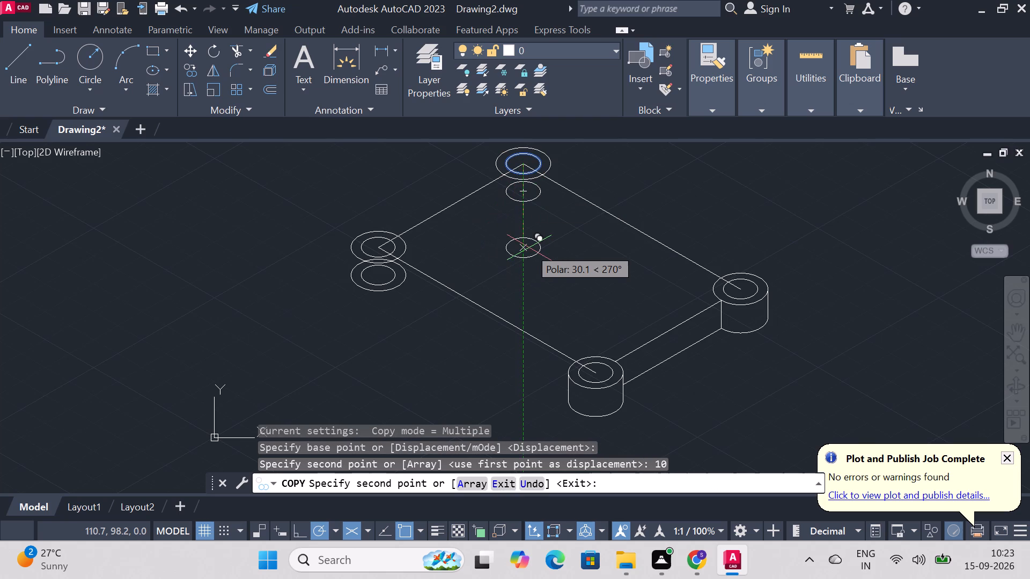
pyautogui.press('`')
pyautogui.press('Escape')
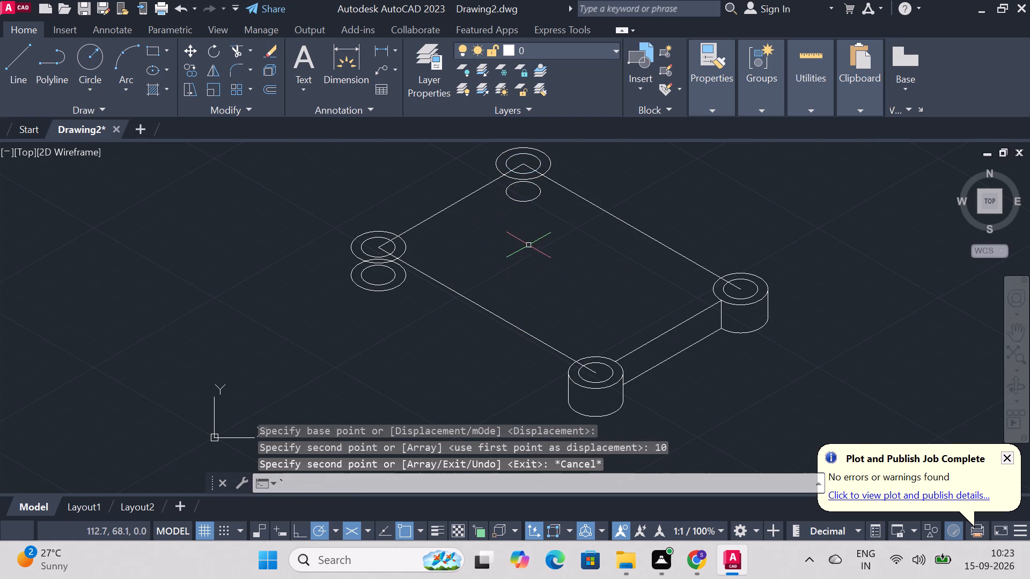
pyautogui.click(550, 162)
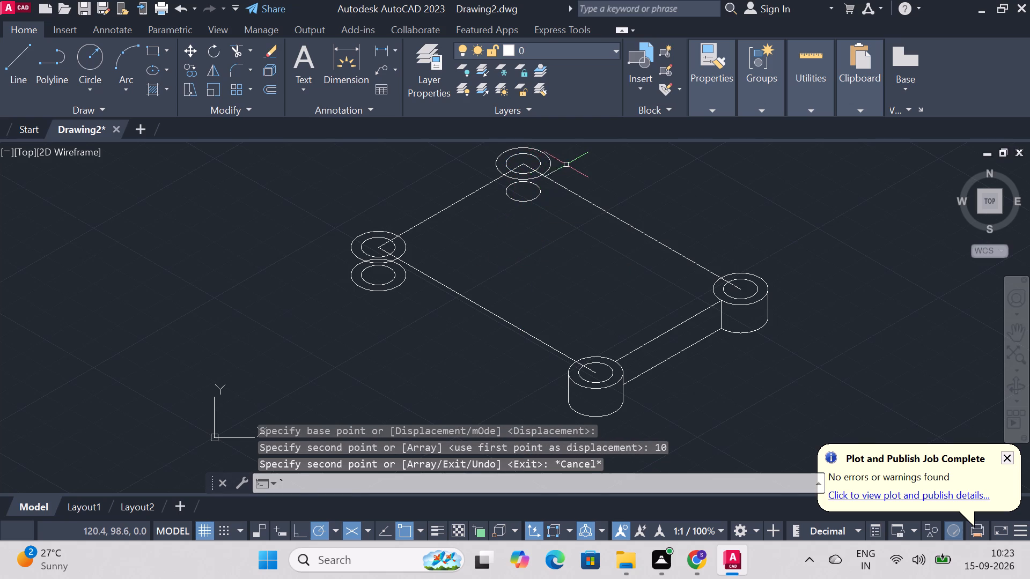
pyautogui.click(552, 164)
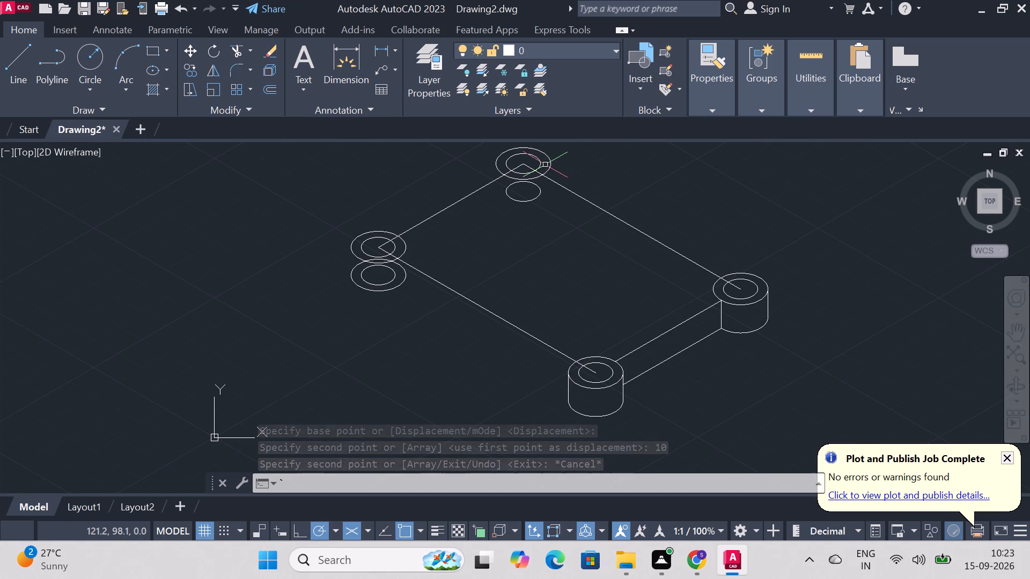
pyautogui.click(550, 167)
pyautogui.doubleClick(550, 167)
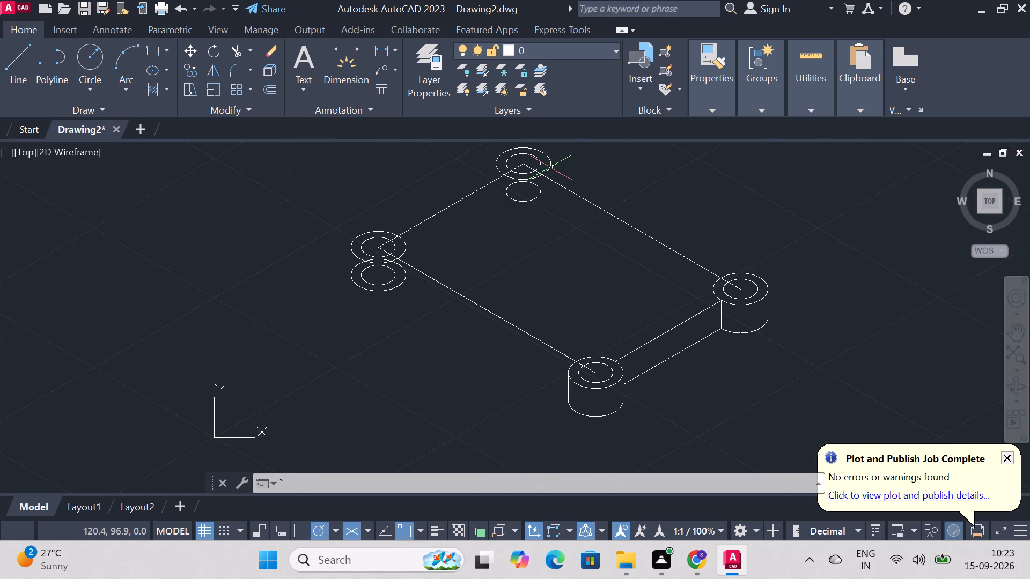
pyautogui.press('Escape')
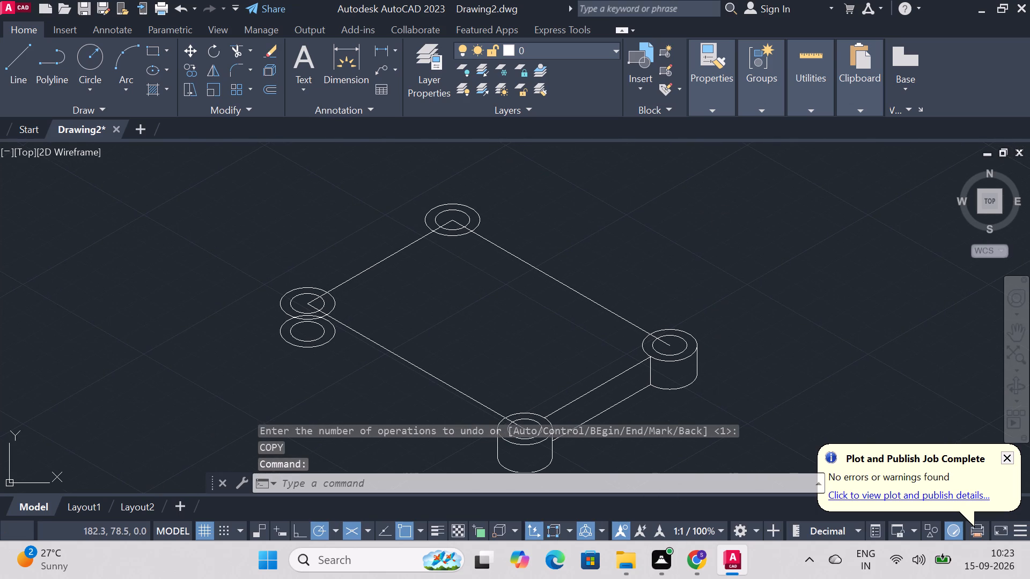
# Copy the outer ellipse at the layout corner 90 units from the far cylinder 10 units straight down from its centre.
pyautogui.write('co')
pyautogui.write('py')
pyautogui.press('Return')
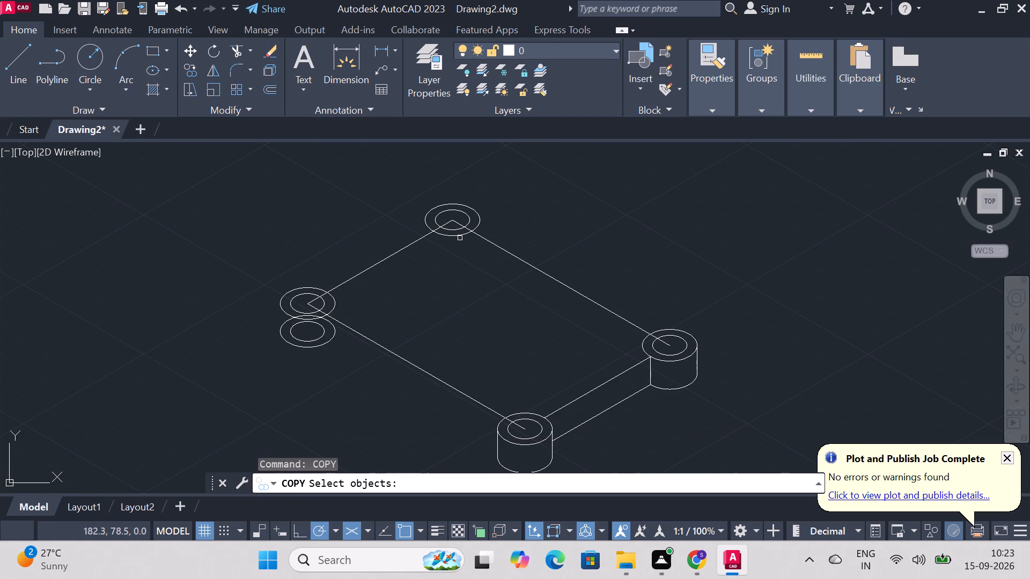
pyautogui.click(461, 237)
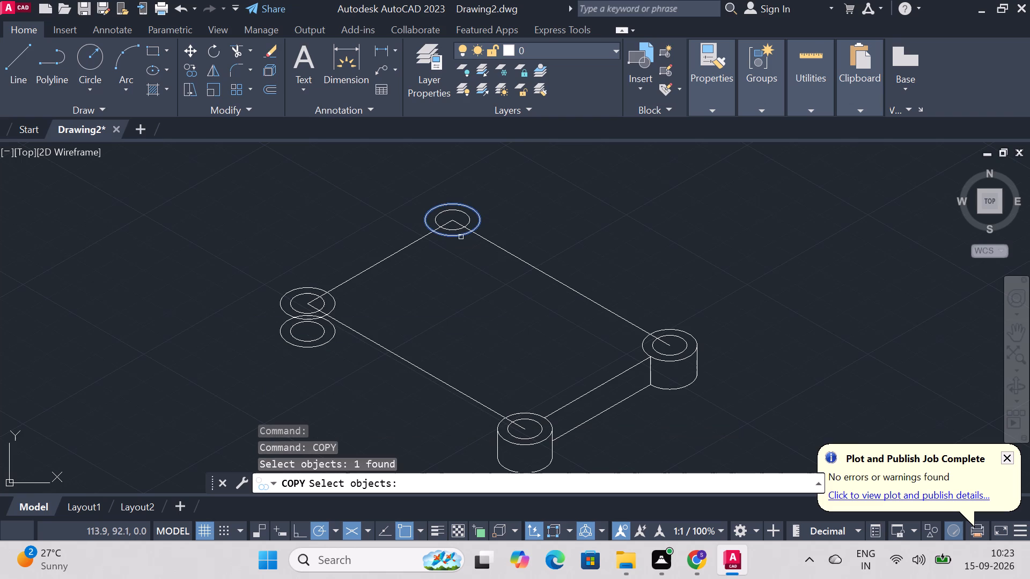
pyautogui.press('Return')
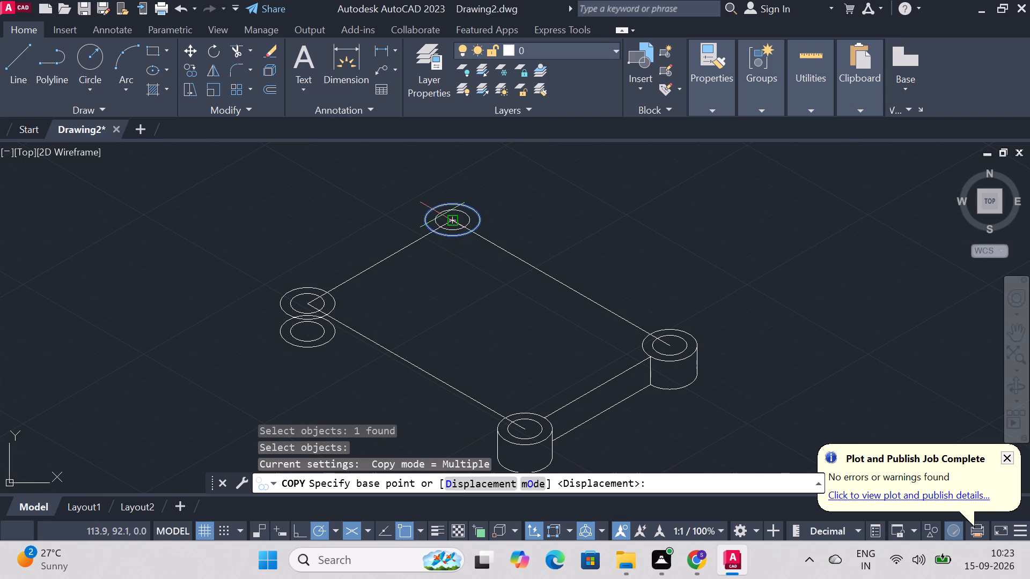
pyautogui.click(452, 220)
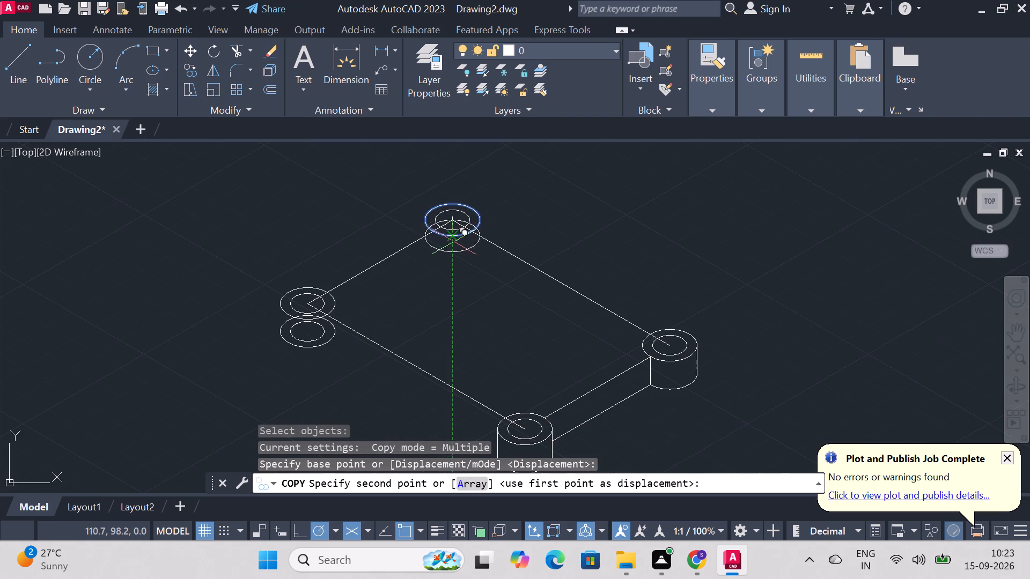
pyautogui.write('10')
pyautogui.press('Return')
pyautogui.press('Escape')
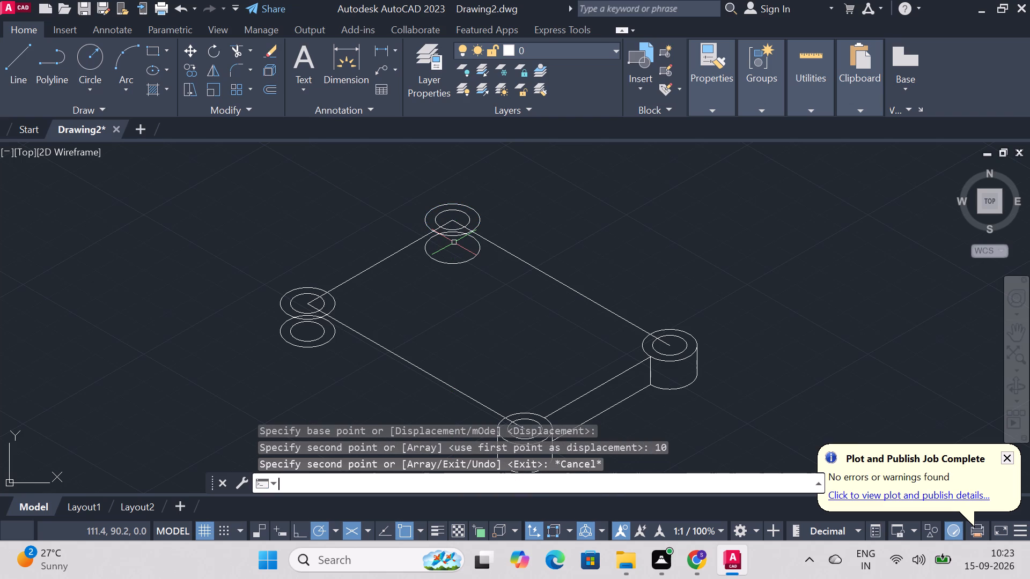
# Copy the inner hole ellipse at the same corner 10 units straight down, into the lowered outer ellipse.
pyautogui.click(465, 218)
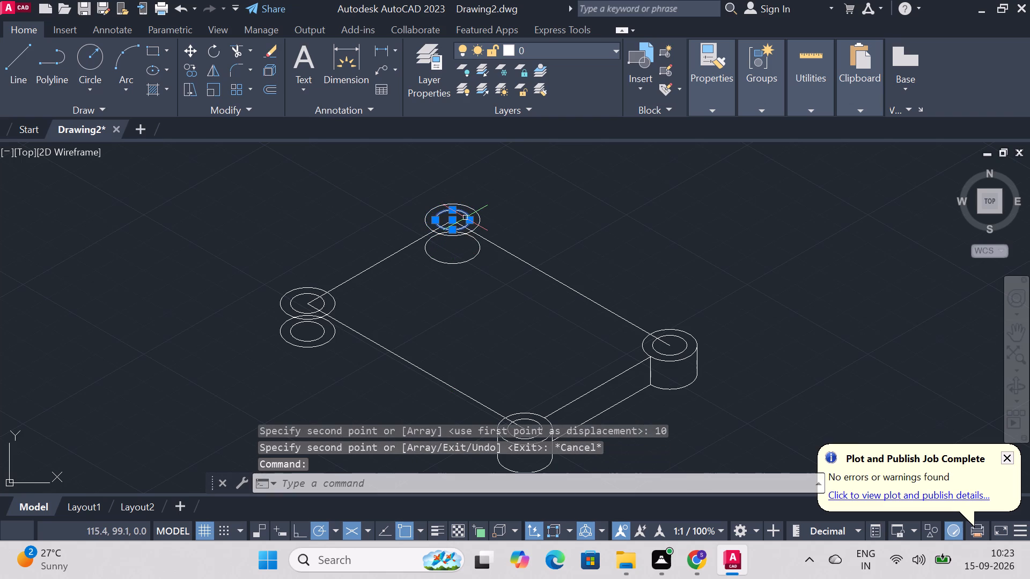
pyautogui.write('cop')
pyautogui.press('y')
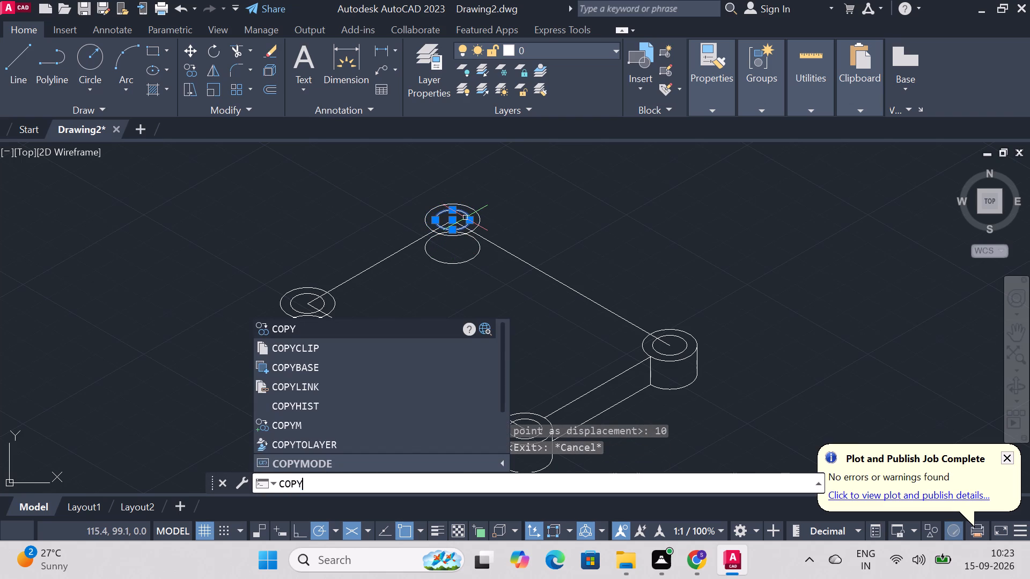
pyautogui.press('Return')
pyautogui.click(451, 223)
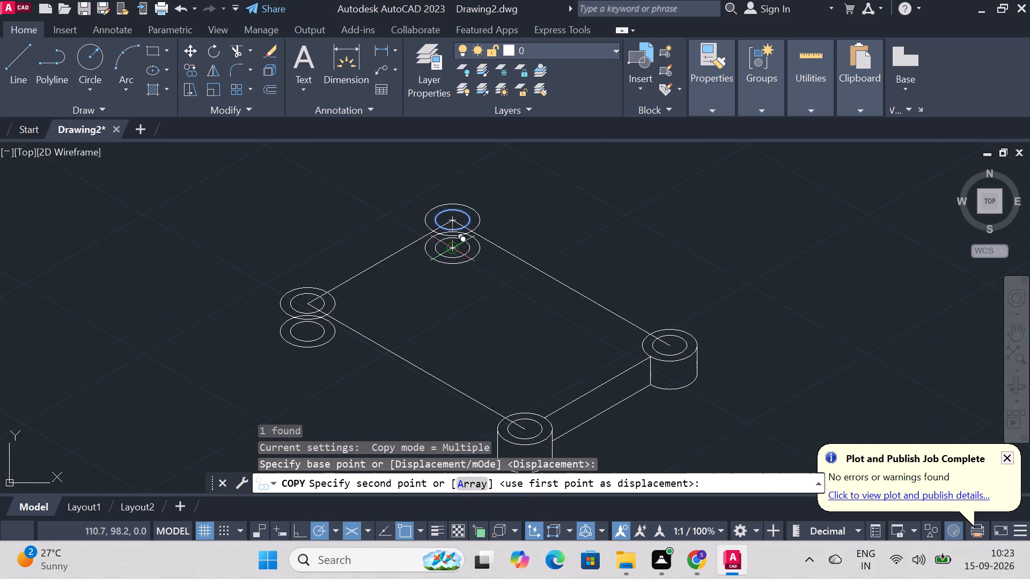
pyautogui.write('10')
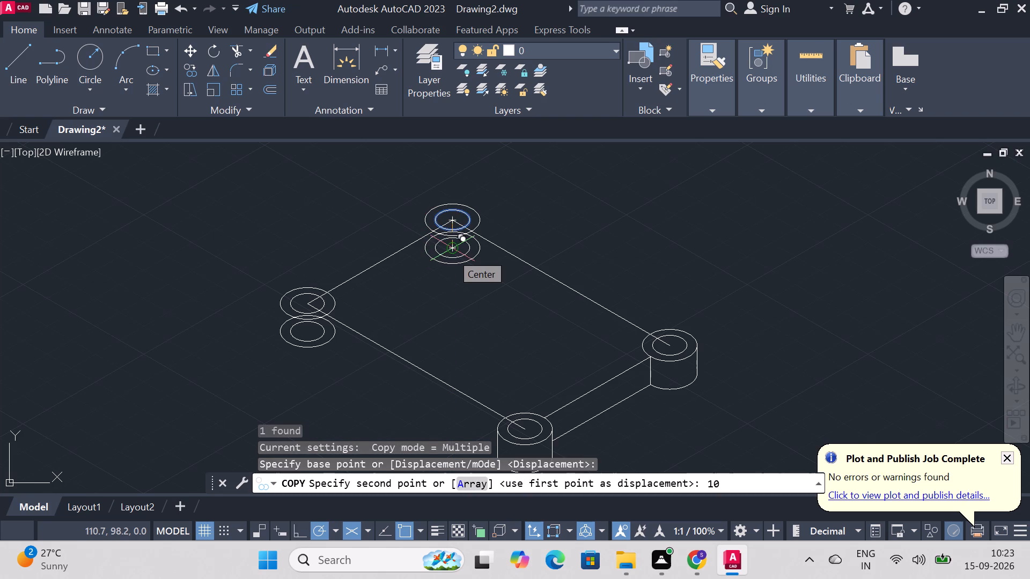
pyautogui.press('Return')
pyautogui.press('Escape')
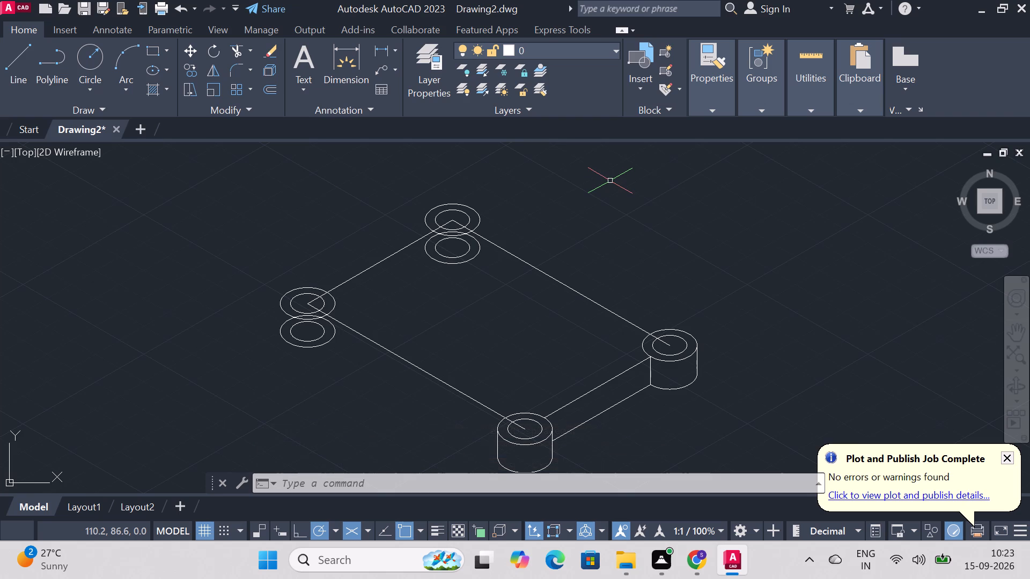
# Draw a vertical line joining the upper and lowered ellipse centres at the corner 90 units from the far cylinder.
pyautogui.write('line')
pyautogui.press('Return')
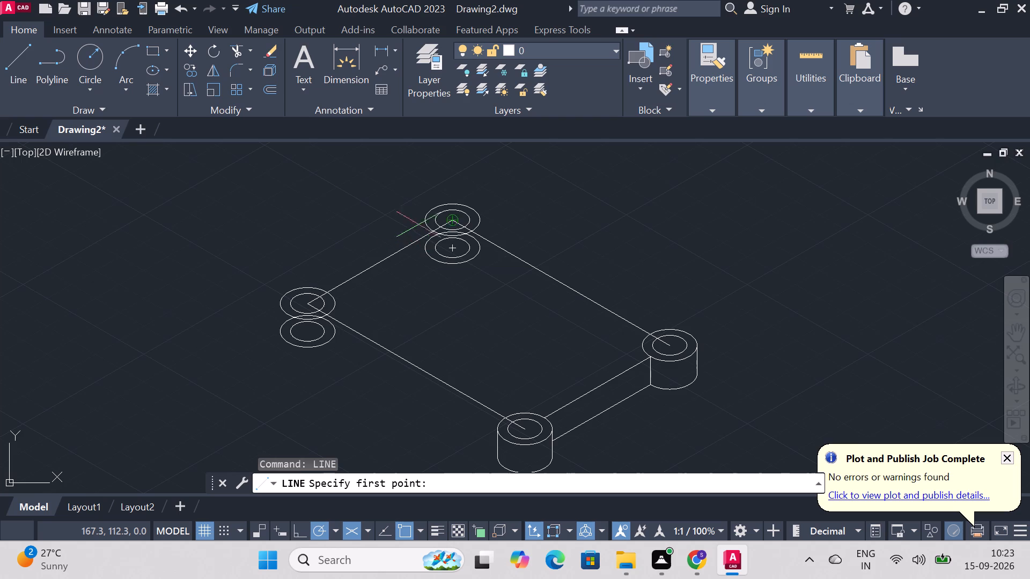
pyautogui.click(451, 222)
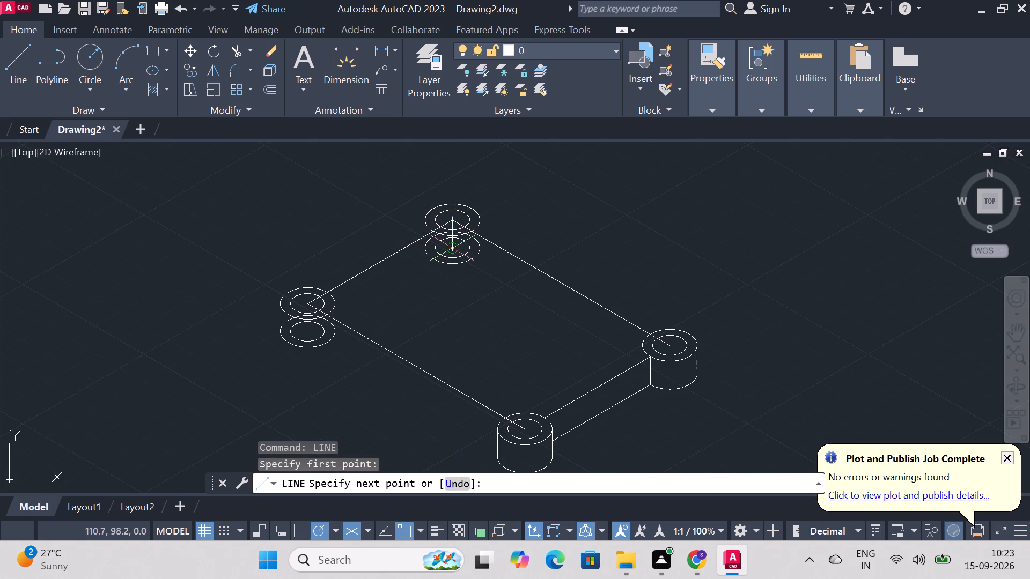
pyautogui.click(447, 251)
pyautogui.press('Escape')
# Draw a vertical line joining the upper and lowered ellipse centres at the corner 90 units from the near cylinder.
pyautogui.write('line')
pyautogui.press('Return')
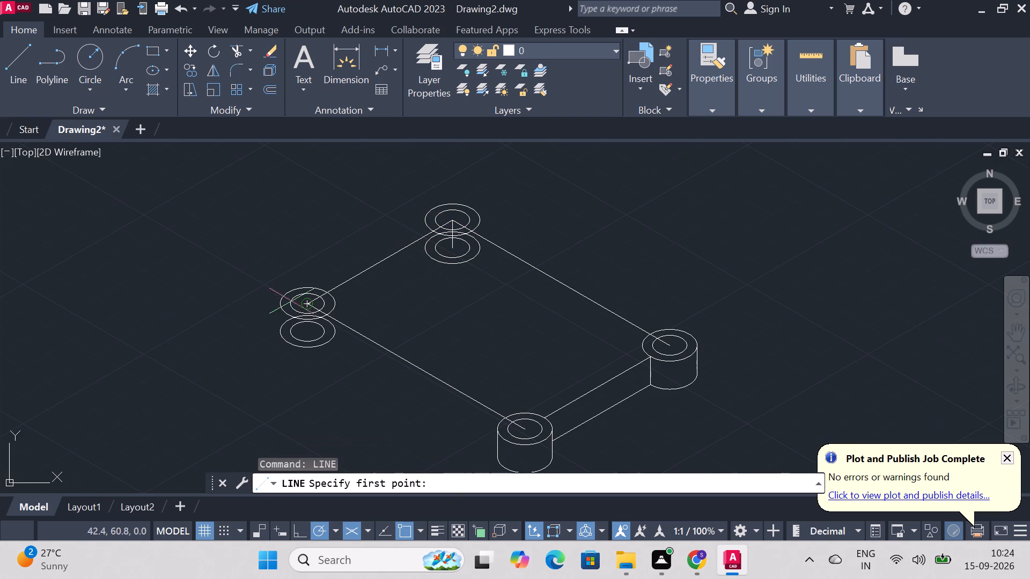
pyautogui.click(305, 303)
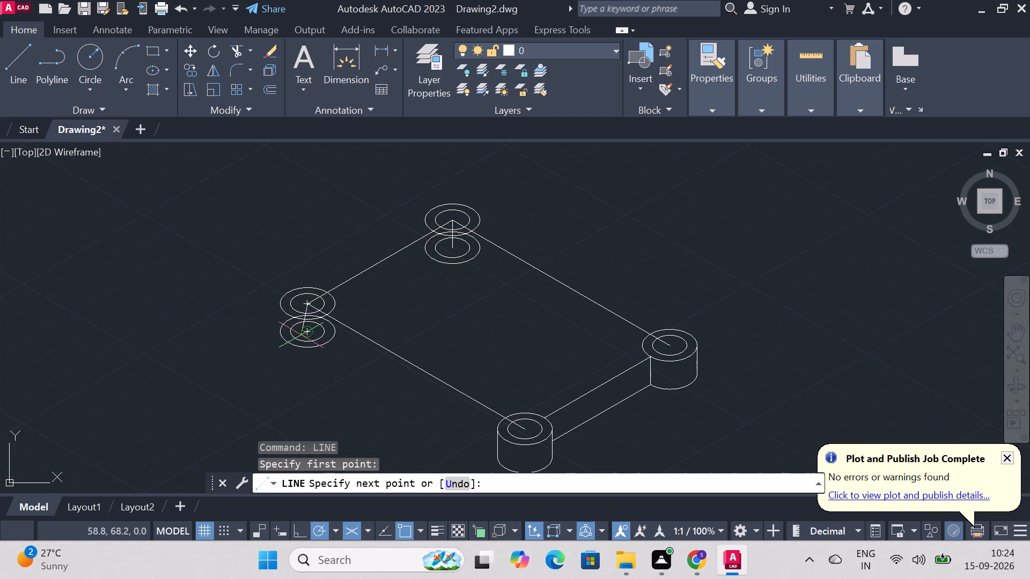
pyautogui.click(306, 331)
pyautogui.press('Escape')
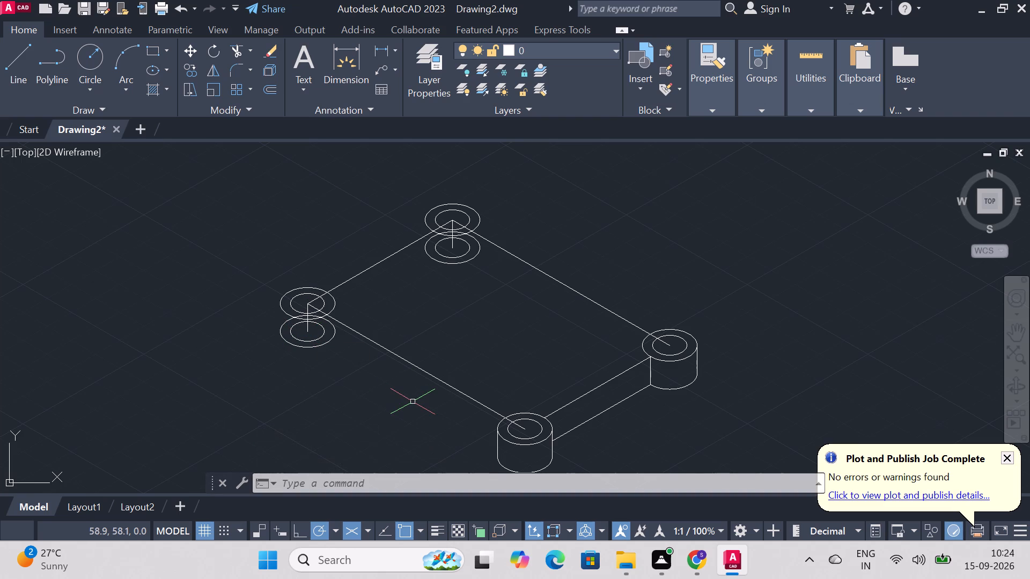
# Draw a 90-unit line at 330° from the lowered ellipse centre at that corner towards the near cylinder.
pyautogui.write('line')
pyautogui.press('Return')
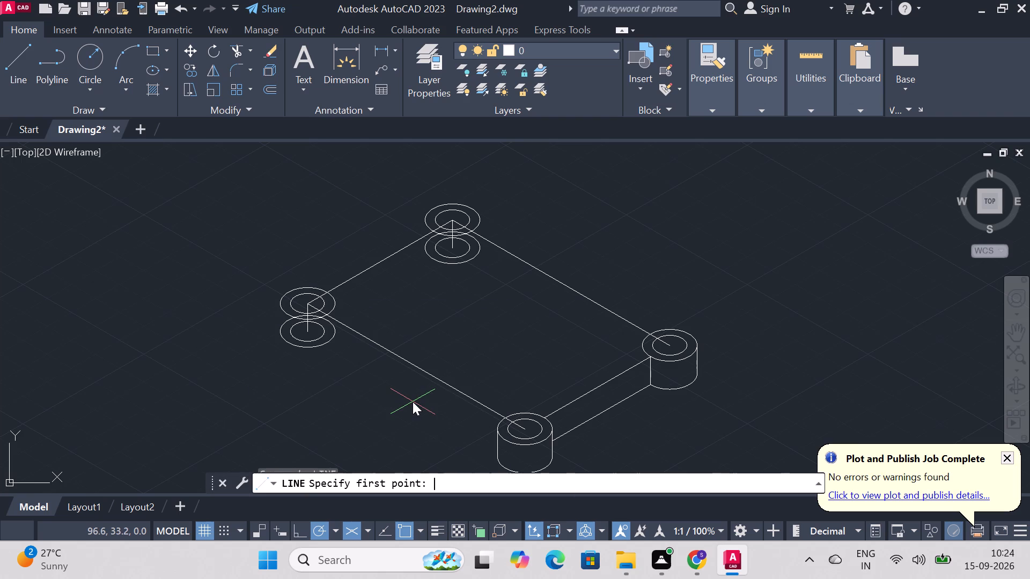
pyautogui.click(303, 331)
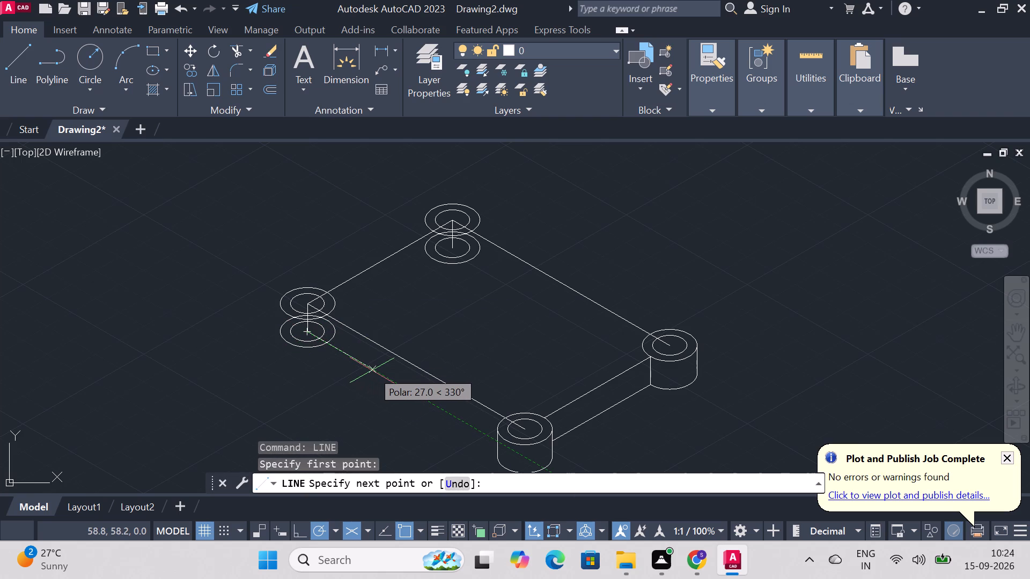
pyautogui.write('90')
pyautogui.press('Return')
pyautogui.press('Escape')
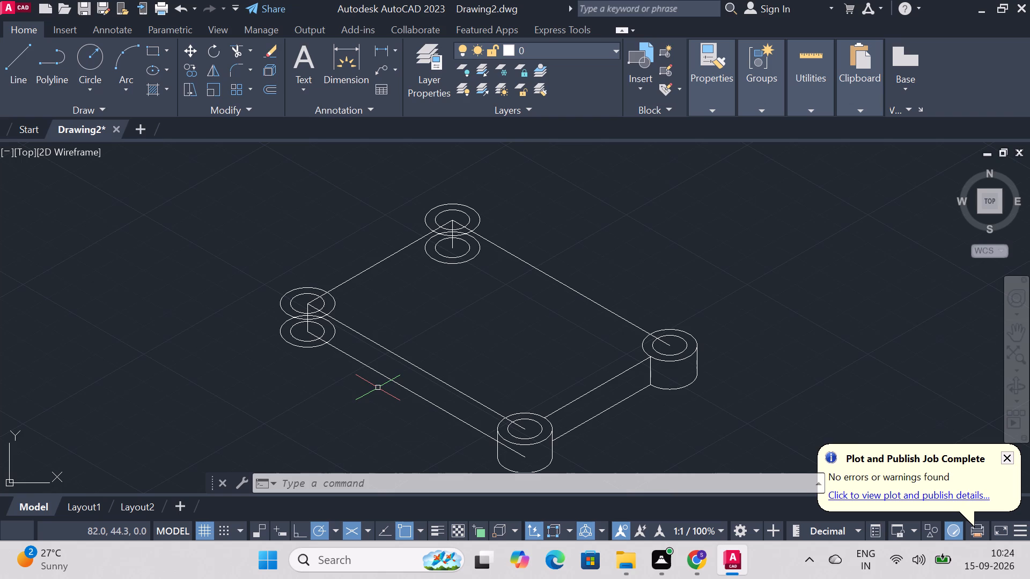
# Draw a vertical line between the upper and lower 90-unit link edges where they meet the outer ellipses at that corner.
pyautogui.press('l')
pyautogui.press('Return')
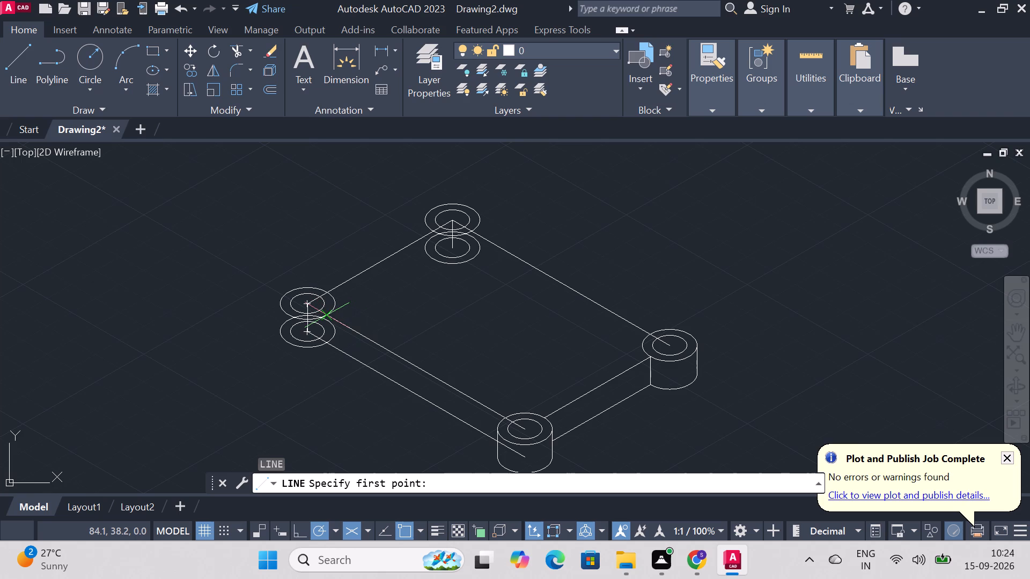
pyautogui.click(326, 316)
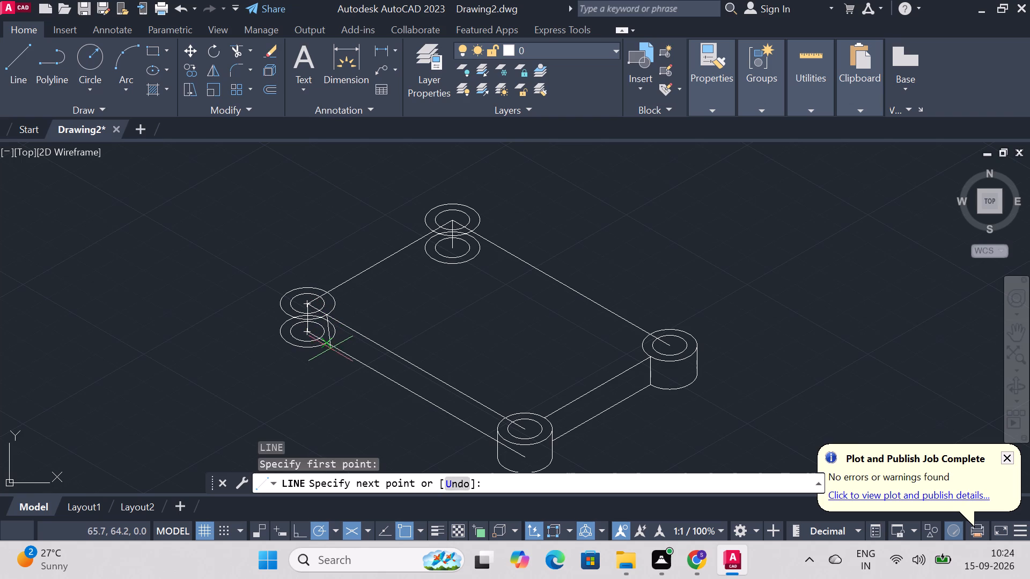
pyautogui.click(325, 345)
pyautogui.press('Escape')
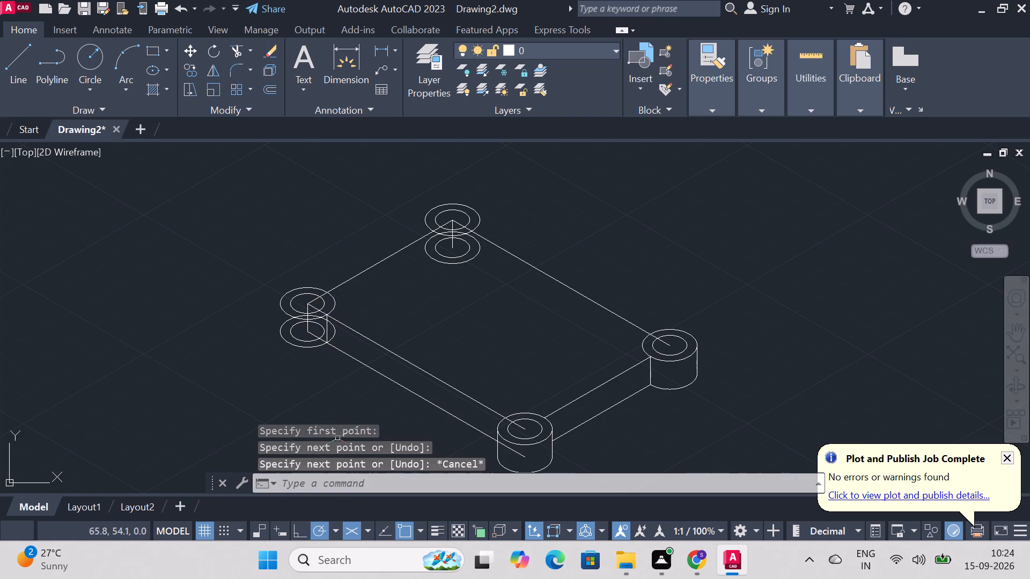
# Trim away the lowered hole ellipse at the corner 90 units from the near cylinder, undoing the stray trim of the vertical edge.
pyautogui.press('t')
pyautogui.write('rim')
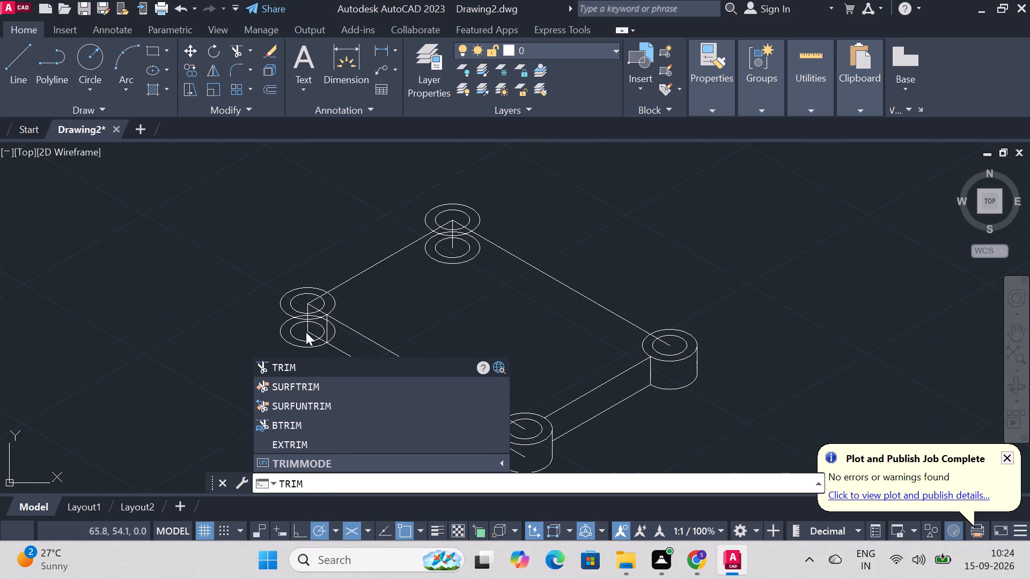
pyautogui.press('Return')
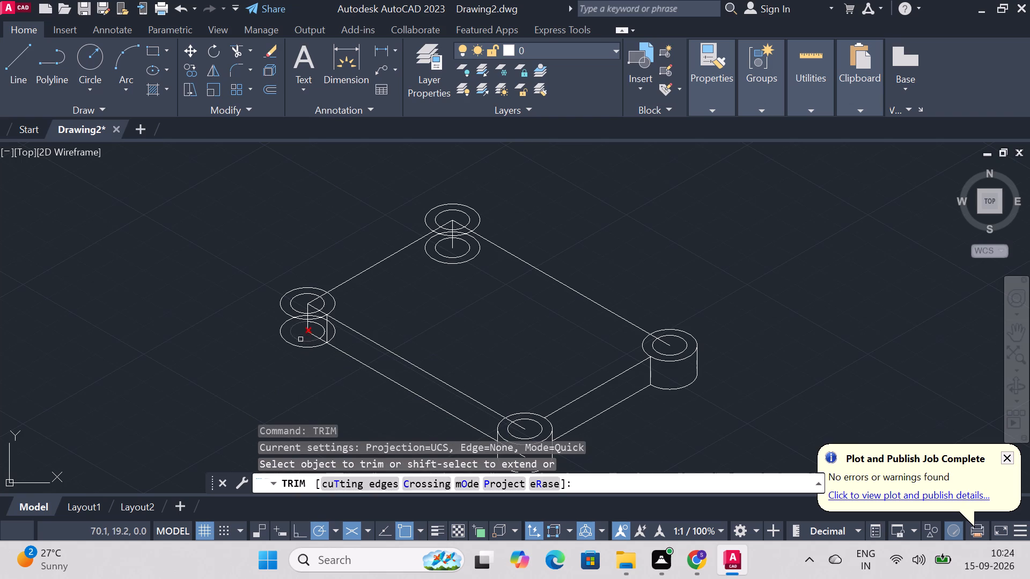
pyautogui.click(300, 338)
pyautogui.click(324, 329)
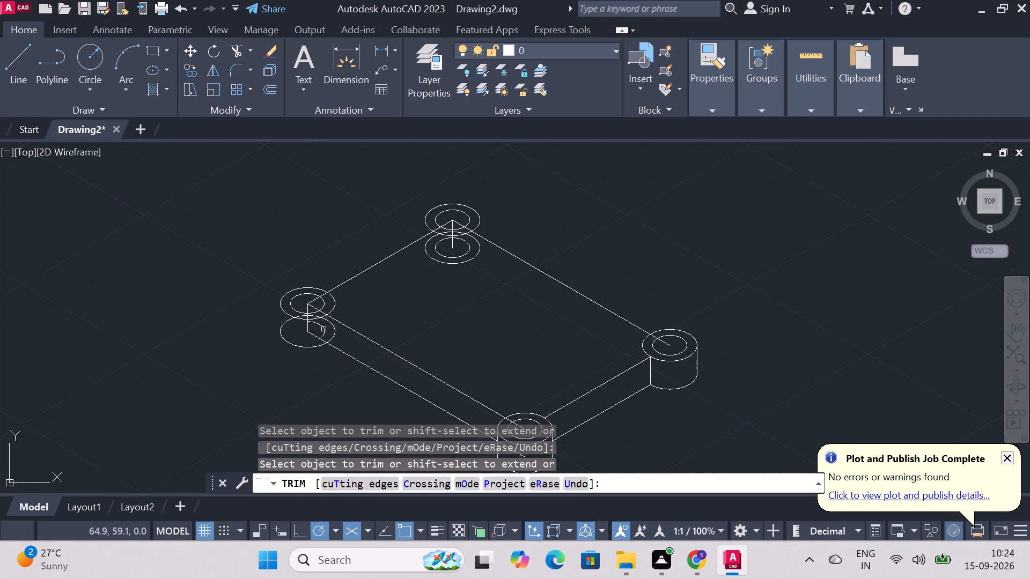
pyautogui.hotkey('ctrl', 'z')
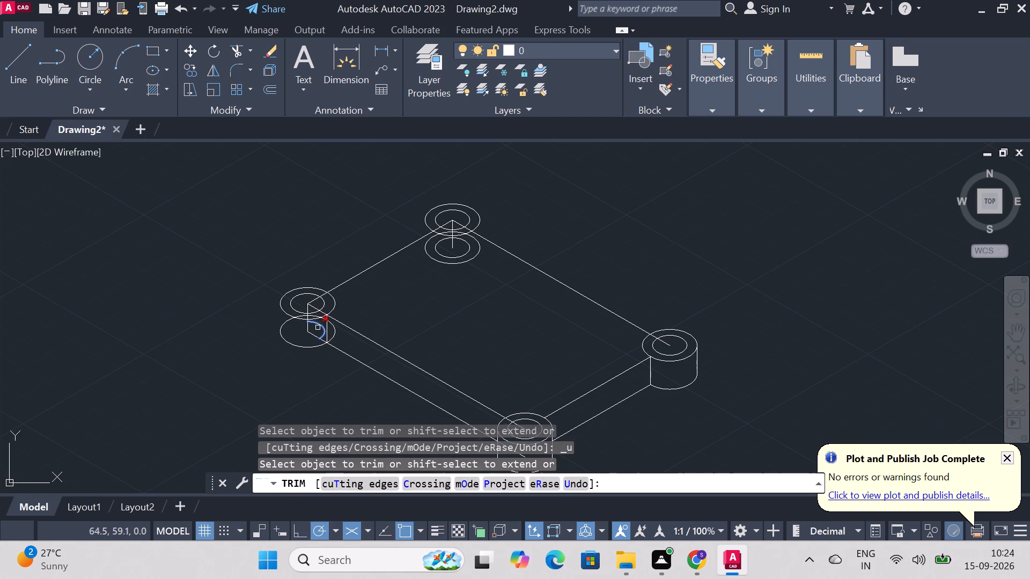
pyautogui.click(321, 325)
pyautogui.press('l')
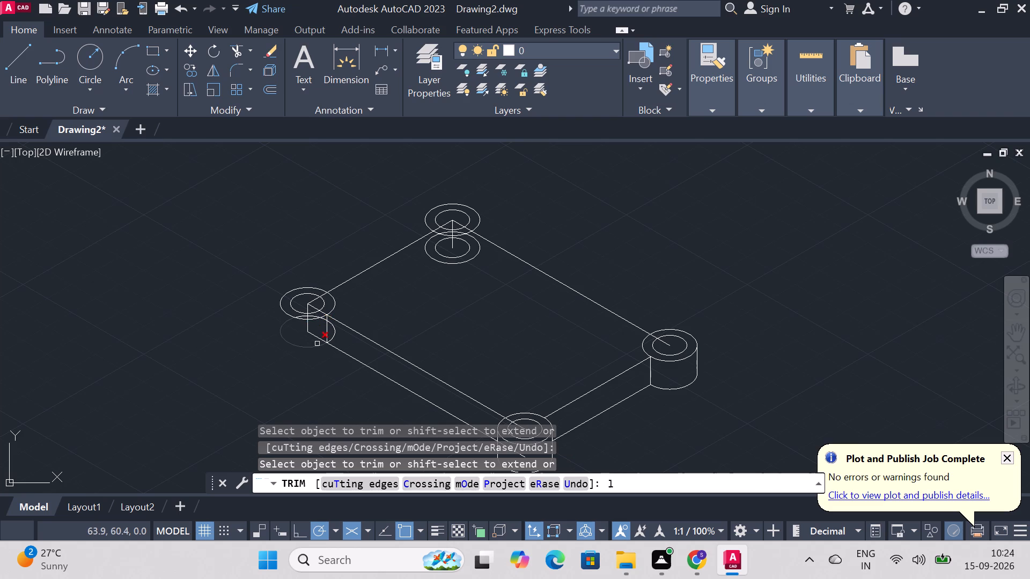
pyautogui.press('Escape')
# Draw a line from that corner's upper centre to the outer ellipse's outermost quadrant, continuing 10 units down to the lowered ellipse's quadrant.
pyautogui.press('l')
pyautogui.press('Return')
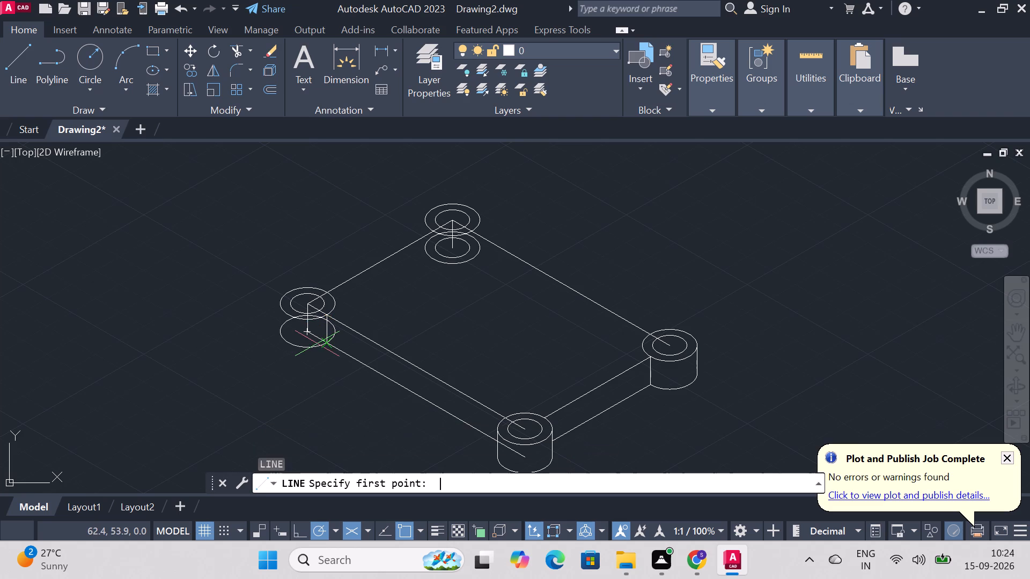
pyautogui.click(311, 303)
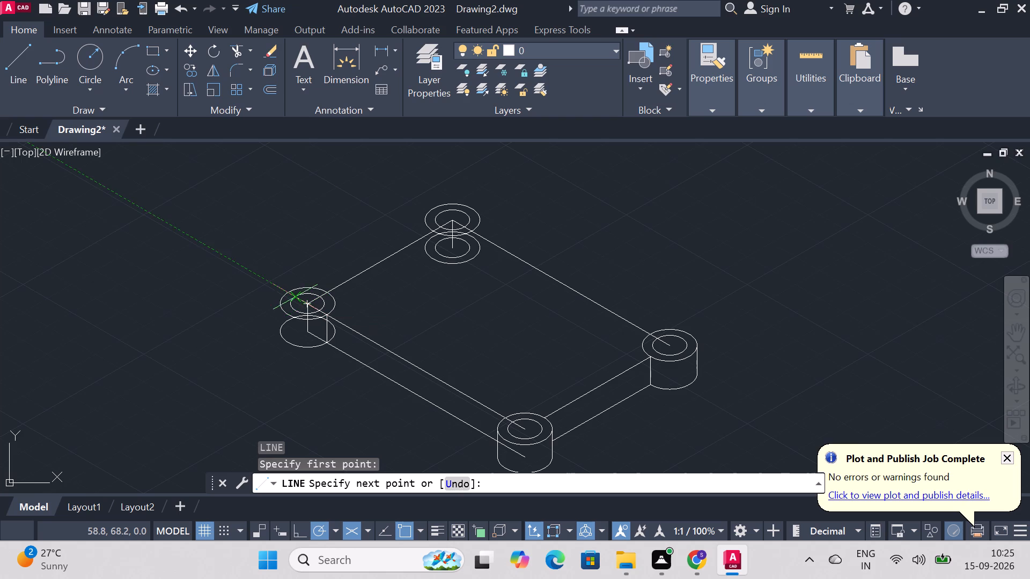
pyautogui.click(273, 305)
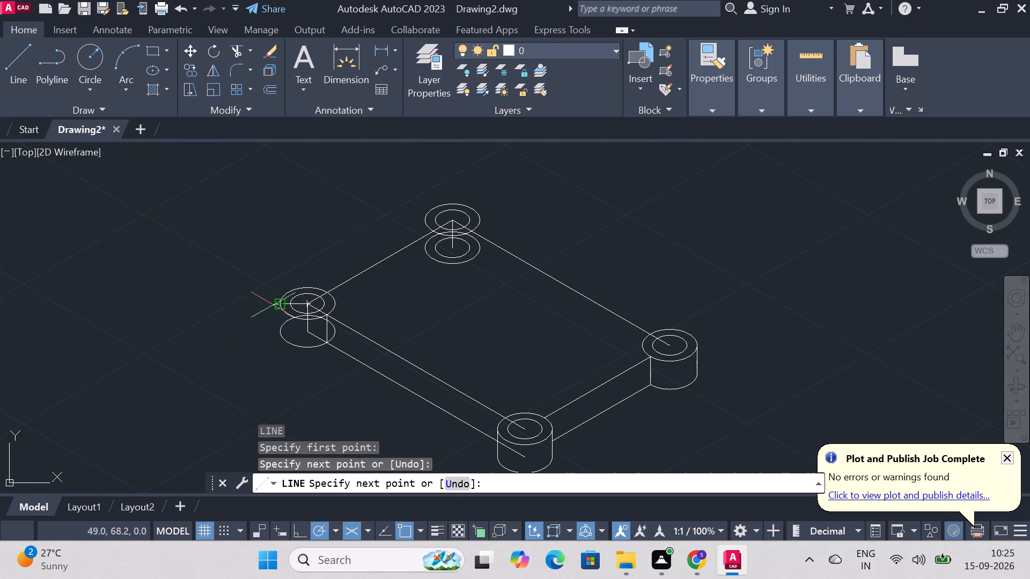
pyautogui.click(277, 346)
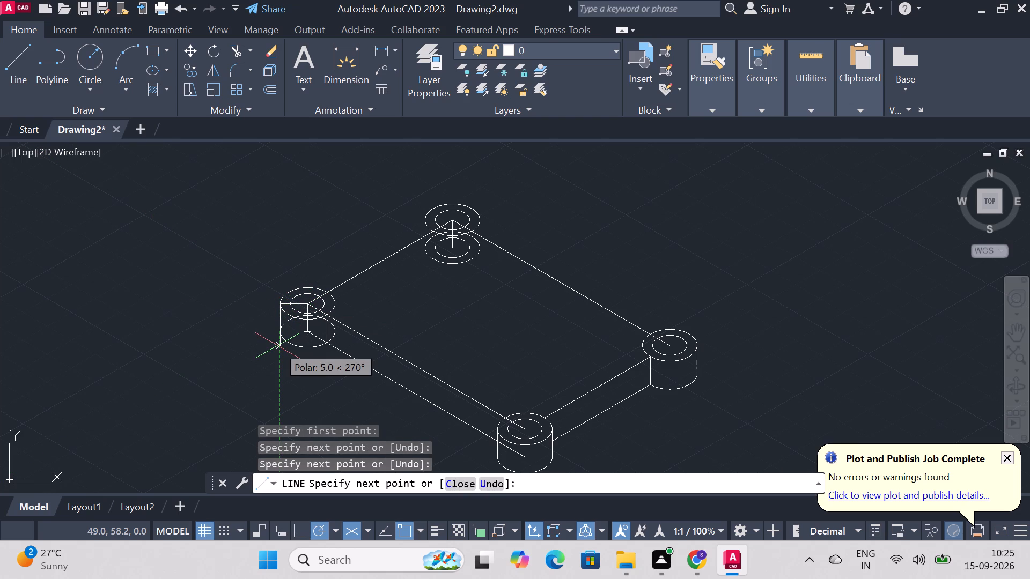
pyautogui.press('Escape')
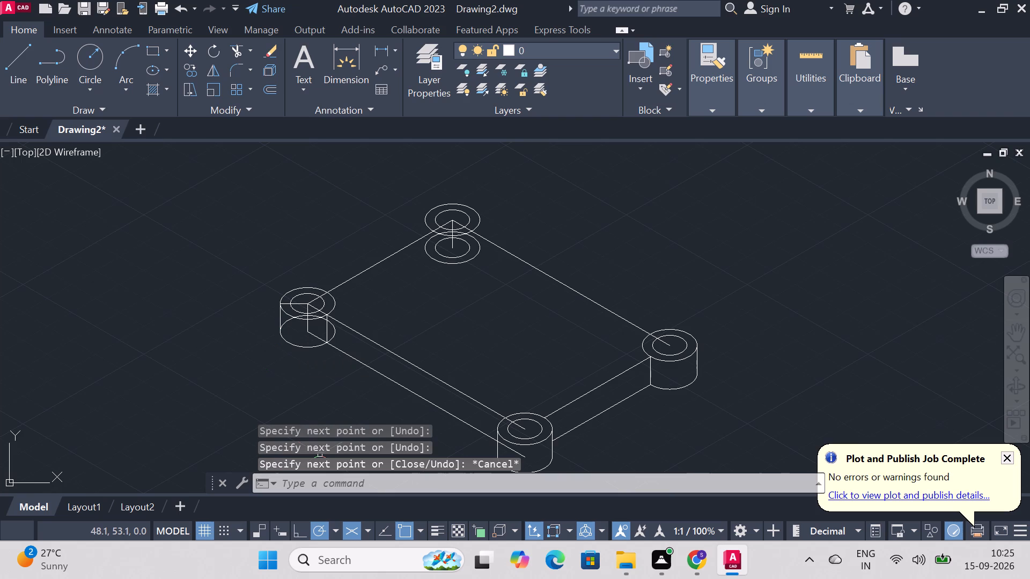
# Trim the lowered outer ellipse's hidden arcs, the lower link line's end and the vertical centre line inside the cylinder 90 units from the near cylinder.
pyautogui.write('tr')
pyautogui.write('im')
pyautogui.press('Return')
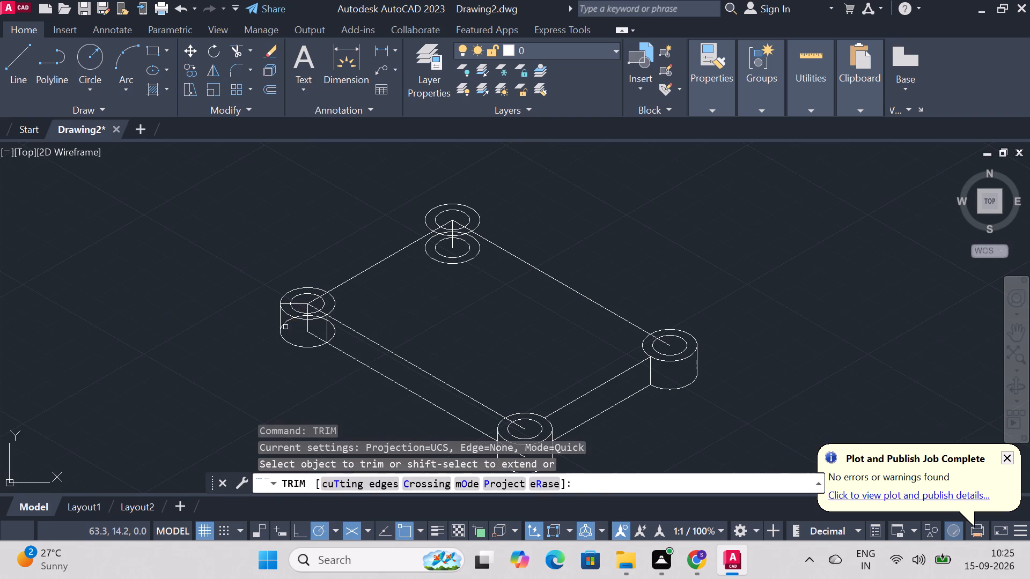
pyautogui.click(285, 324)
pyautogui.click(304, 314)
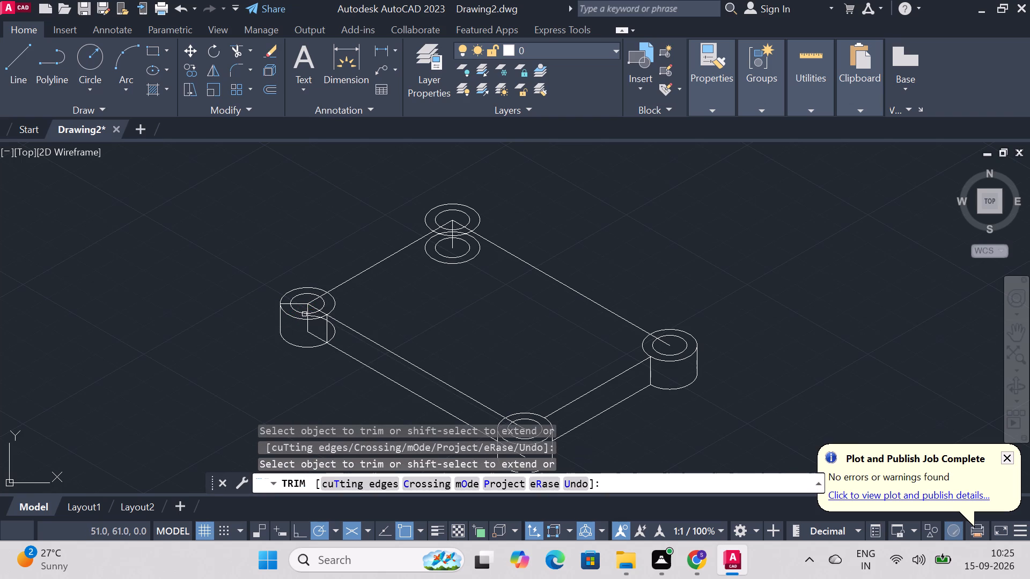
pyautogui.click(315, 314)
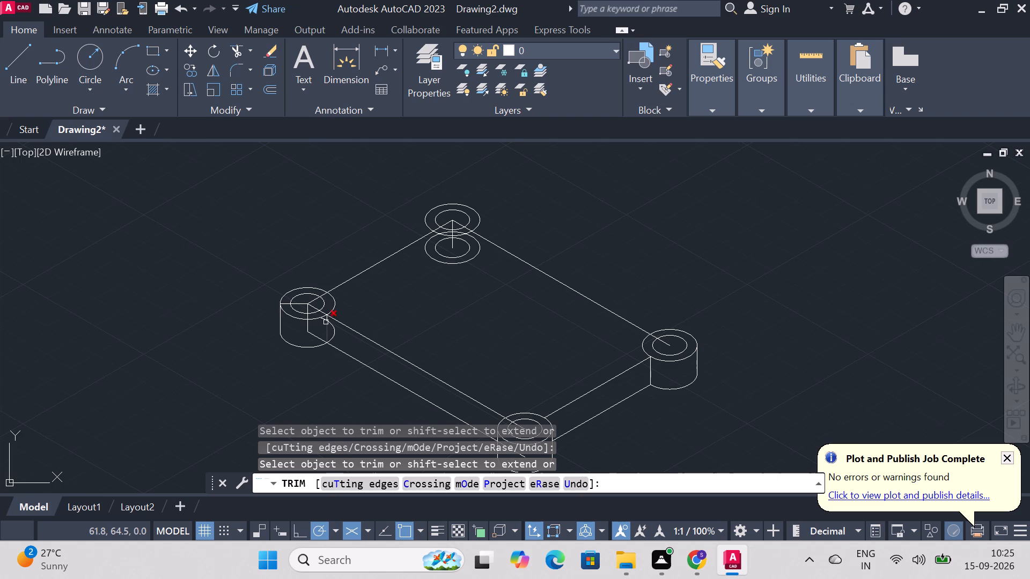
pyautogui.click(333, 325)
pyautogui.click(317, 336)
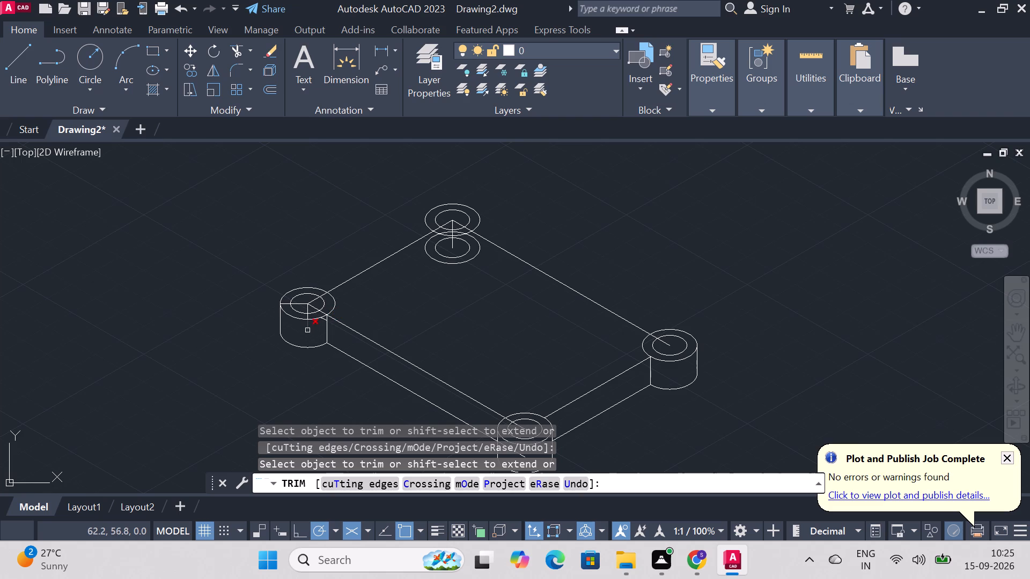
pyautogui.click(306, 330)
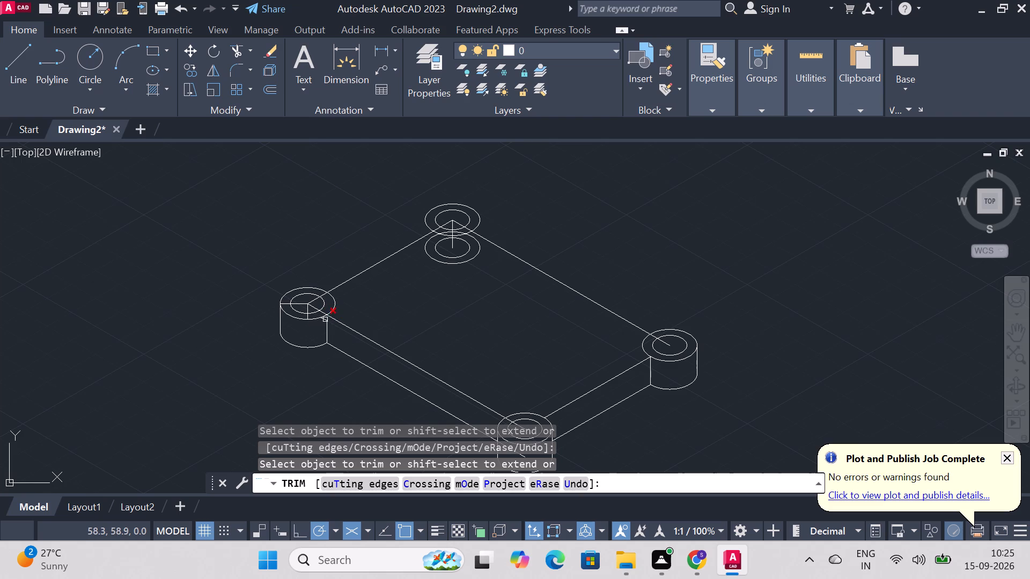
pyautogui.click(322, 321)
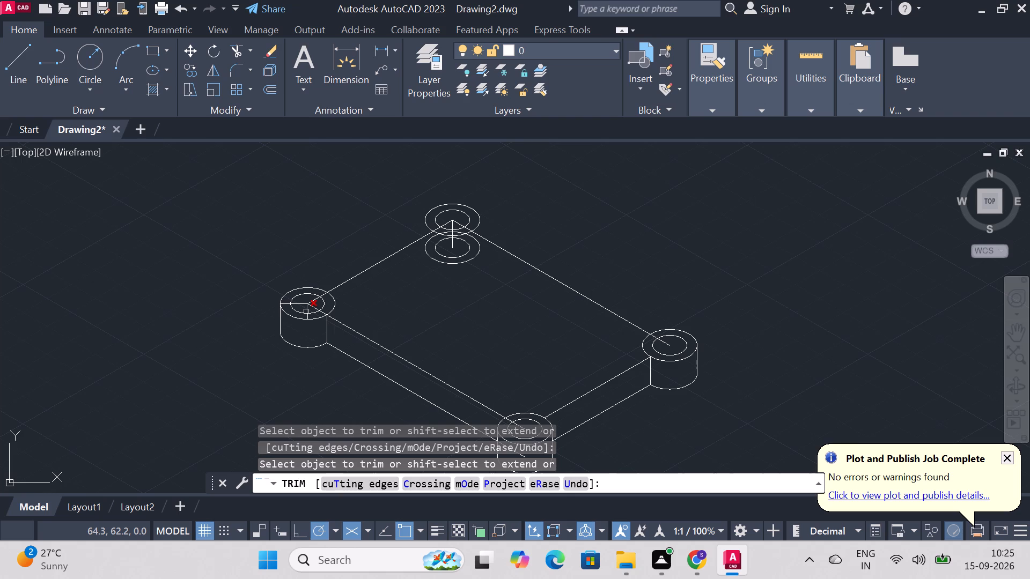
pyautogui.click(306, 311)
pyautogui.click(306, 315)
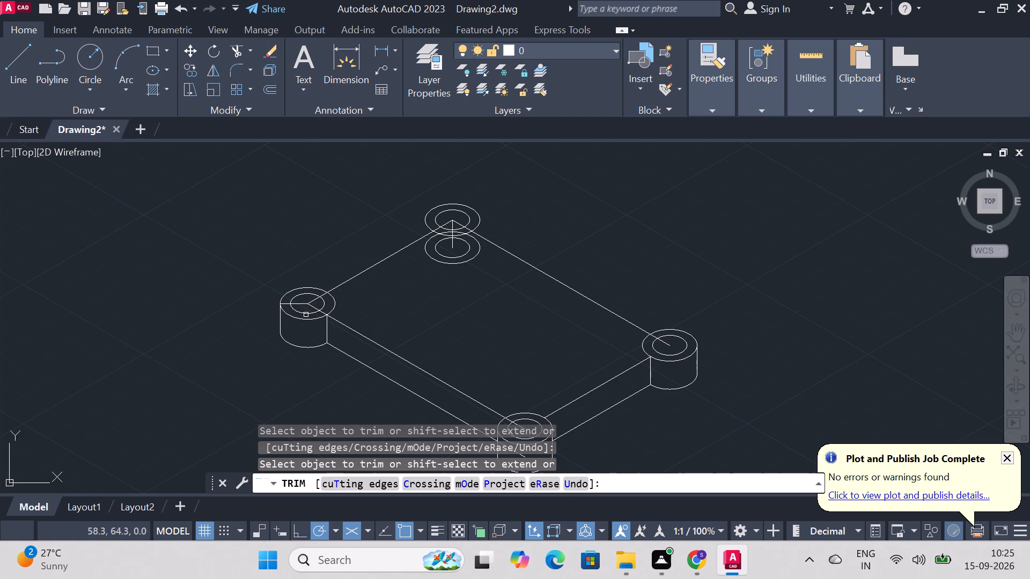
# Trim the radius line and both link-line ends inside that cylinder's top ellipses, undoing the stray trim of the outer ellipse.
pyautogui.click(301, 303)
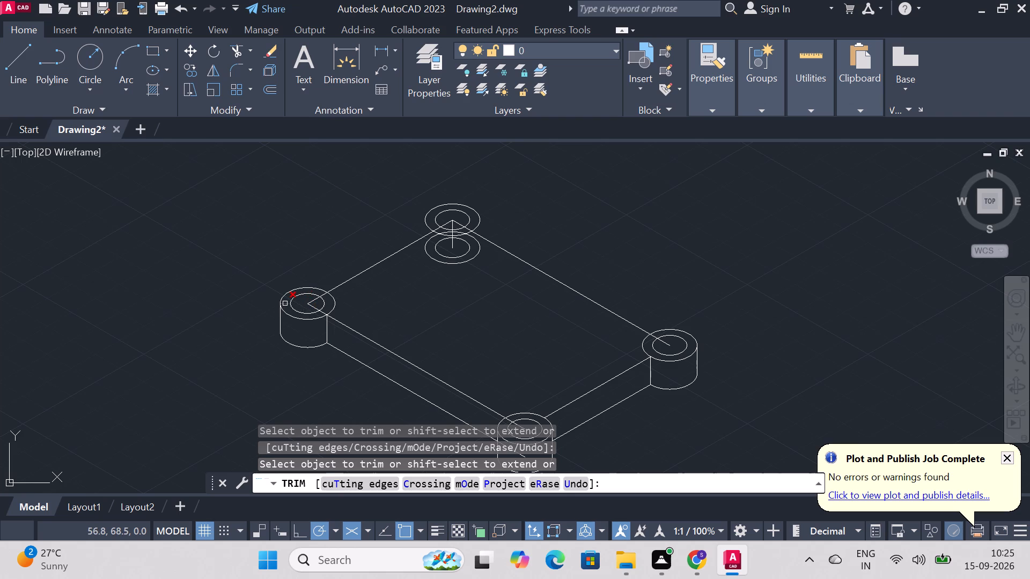
pyautogui.click(286, 303)
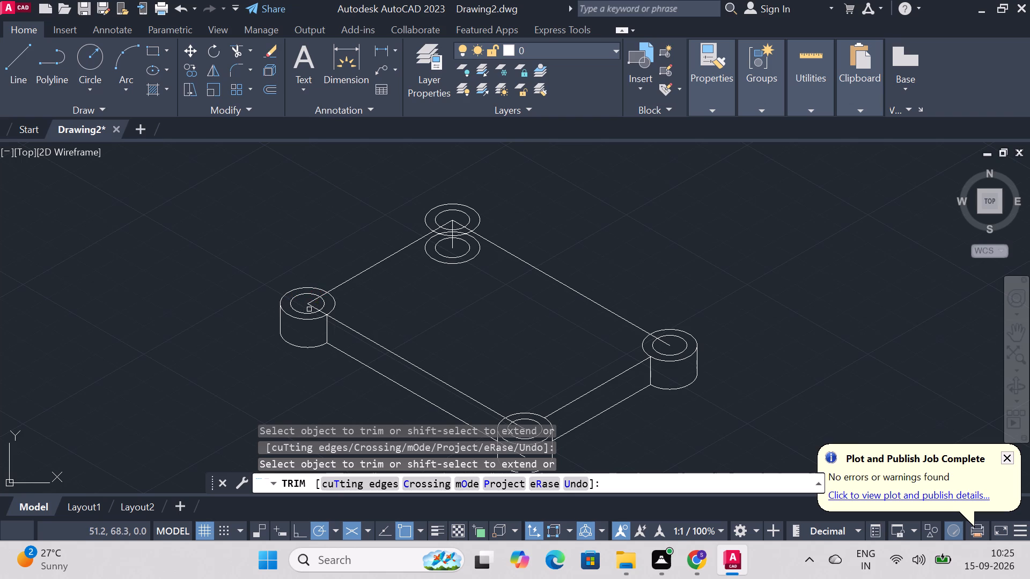
pyautogui.click(311, 309)
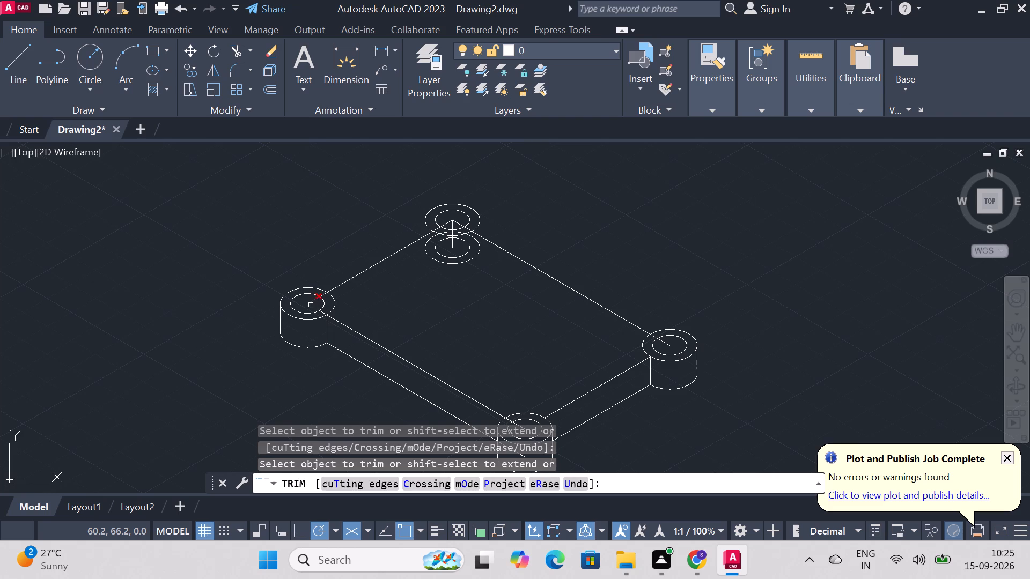
pyautogui.click(309, 303)
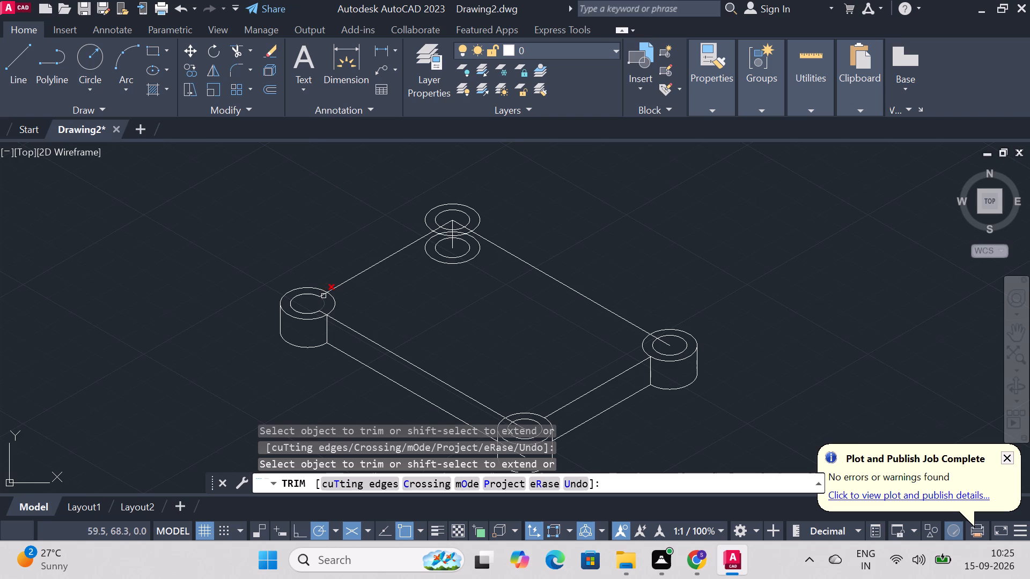
pyautogui.click(323, 294)
pyautogui.hotkey('ctrl', 'z')
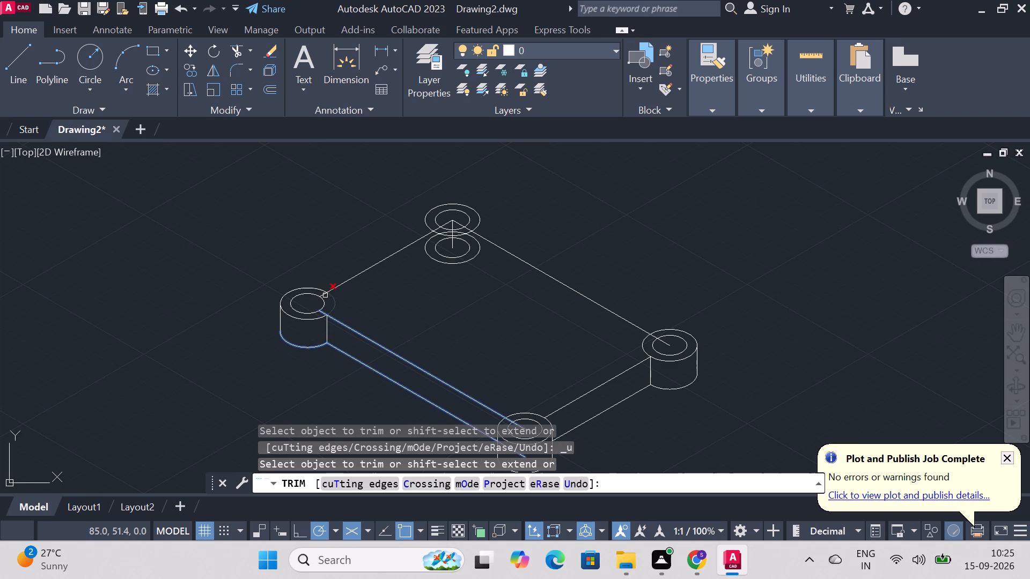
pyautogui.click(324, 296)
pyautogui.press('Escape')
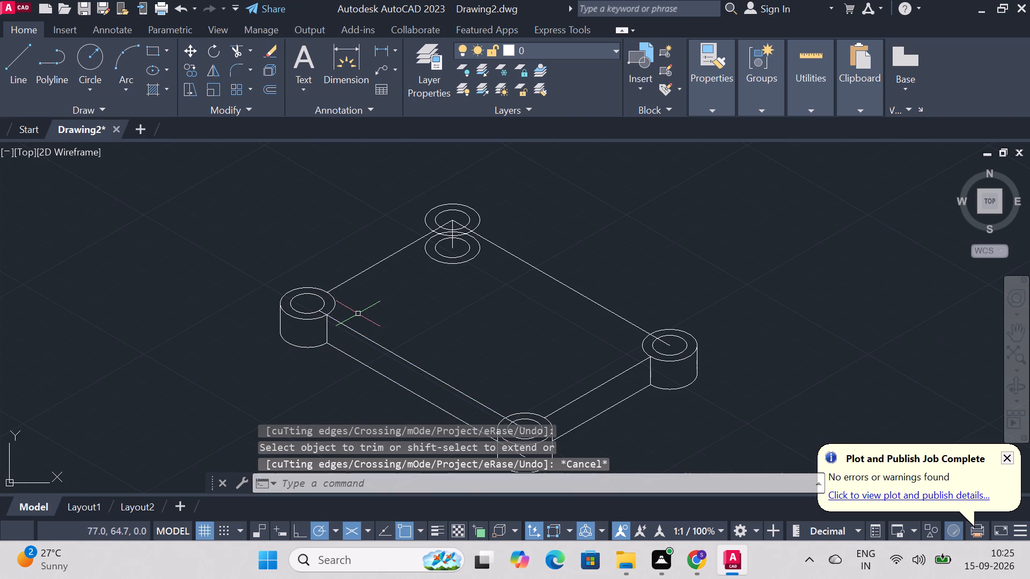
pyautogui.write('trim')
pyautogui.press('Return')
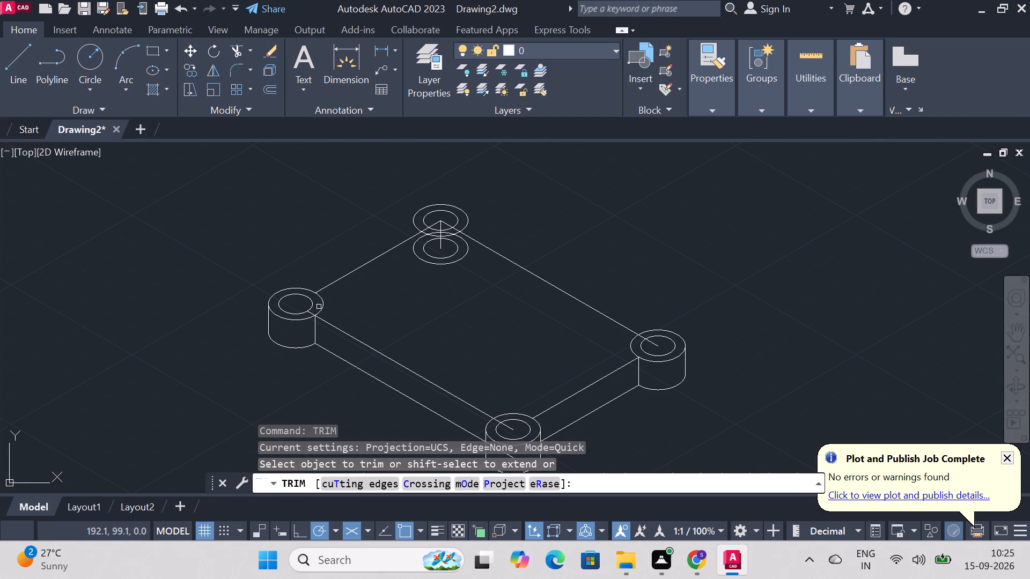
pyautogui.click(312, 313)
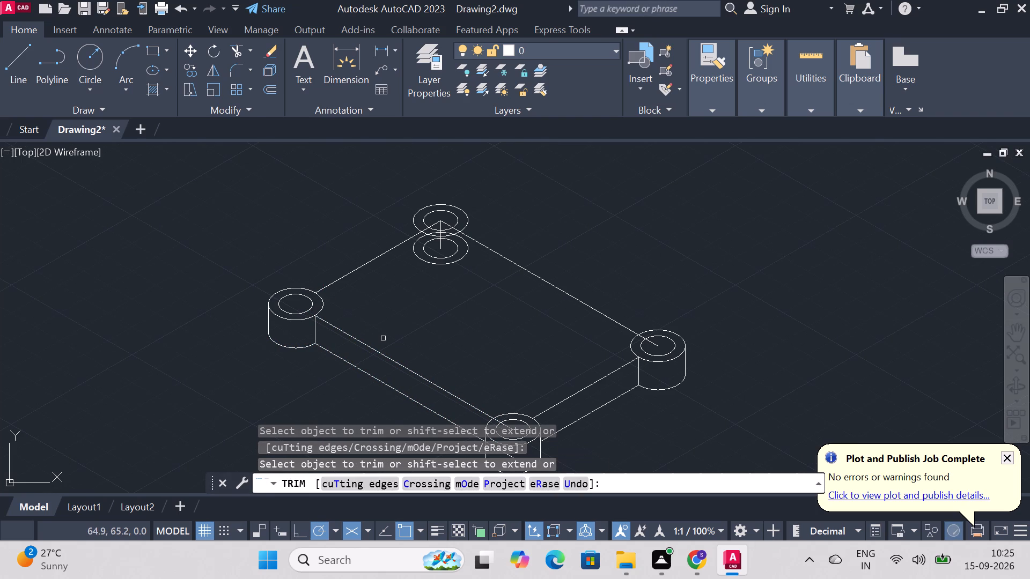
pyautogui.press('Escape')
pyautogui.press('Escape')
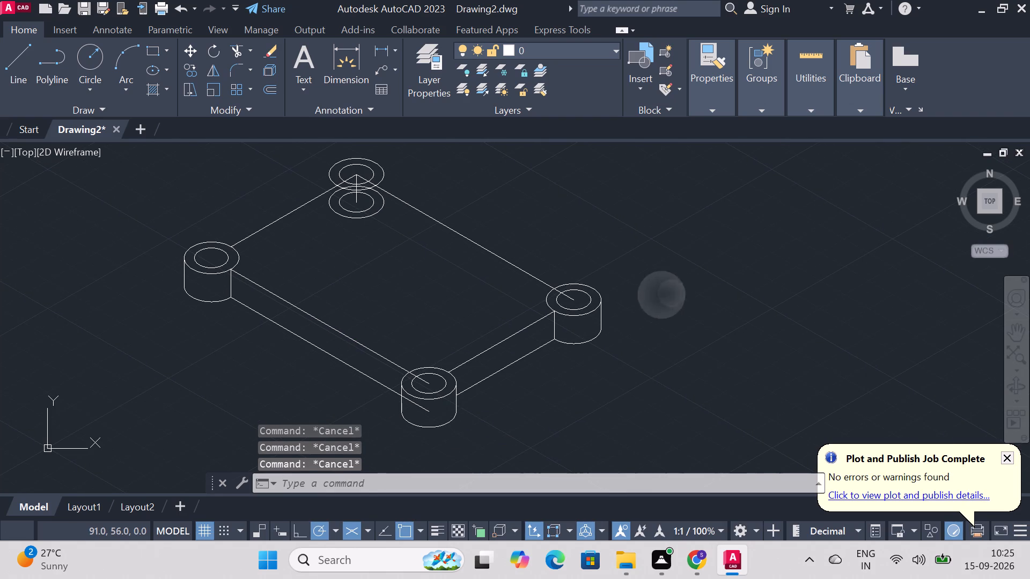
# Trim the ends of the upper and lower 90-unit link lines that run inside the near cylinder.
pyautogui.write('trim')
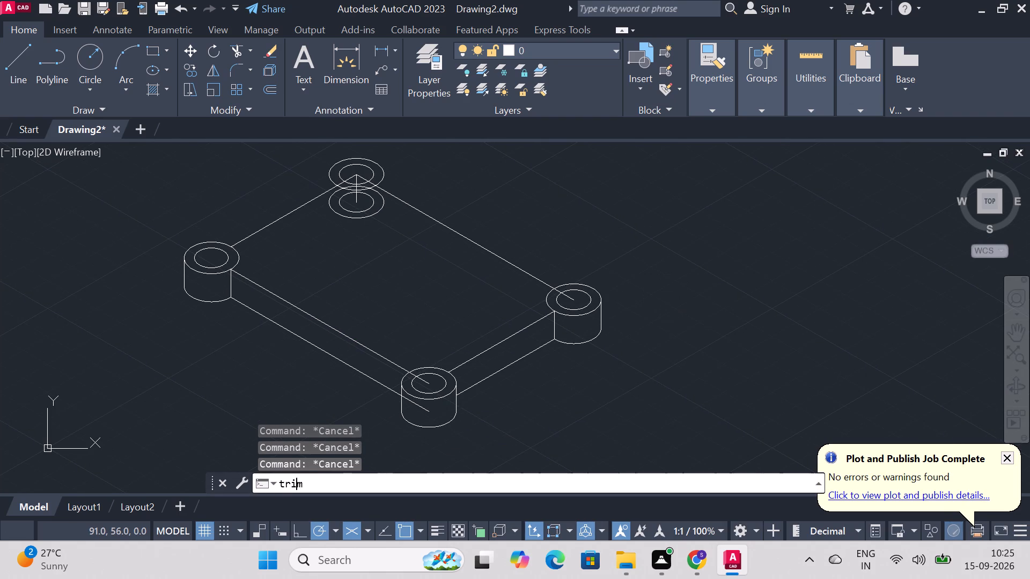
pyautogui.press('Return')
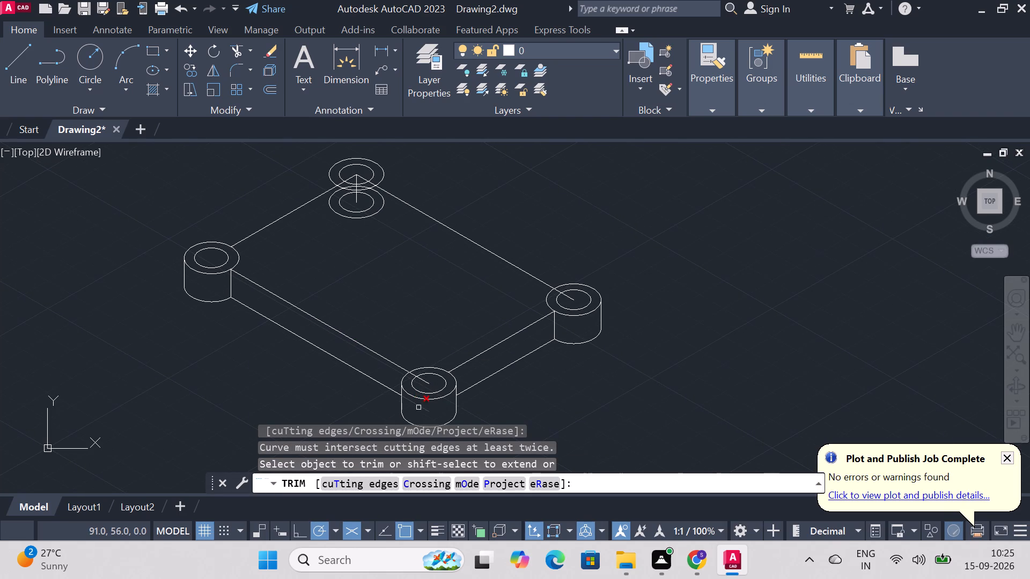
pyautogui.click(419, 407)
pyautogui.click(428, 385)
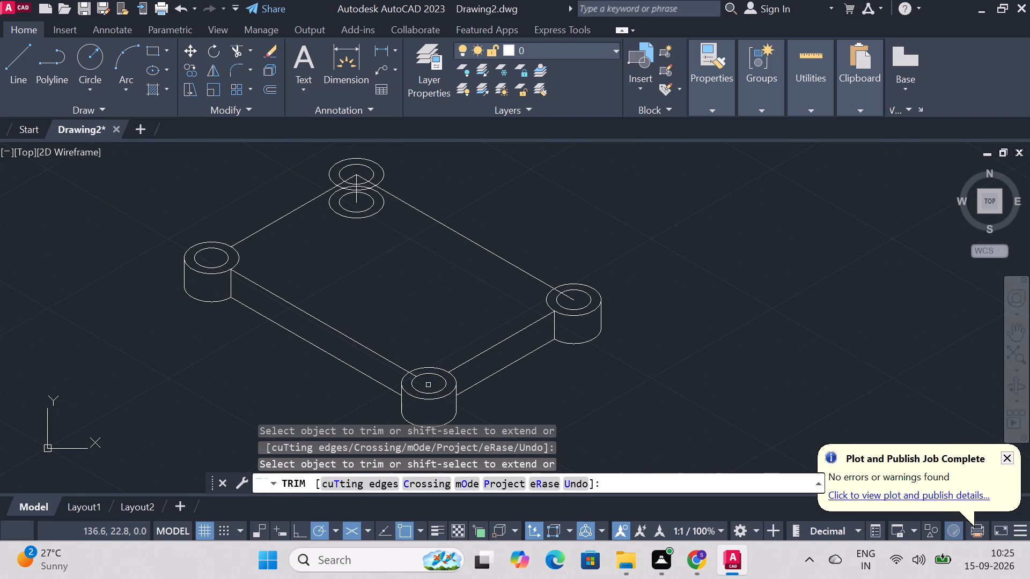
pyautogui.click(411, 372)
pyautogui.press('l')
pyautogui.press('Escape')
# Draw a line about 9.8 units long from the upper centre to the outer ellipse's outermost quadrant at the corner 90 units from the near cylinder.
pyautogui.press('l')
pyautogui.press('Return')
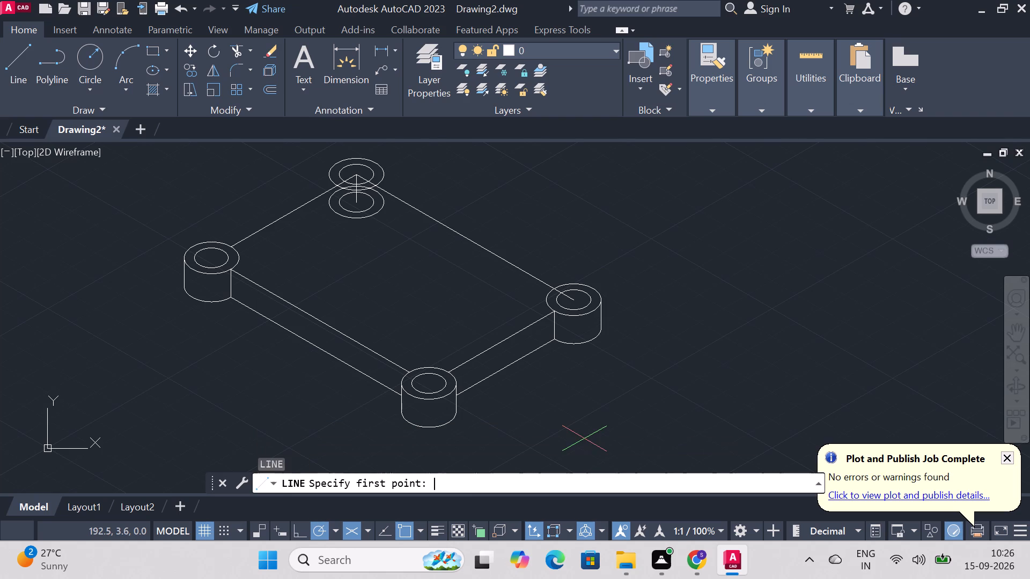
pyautogui.click(215, 254)
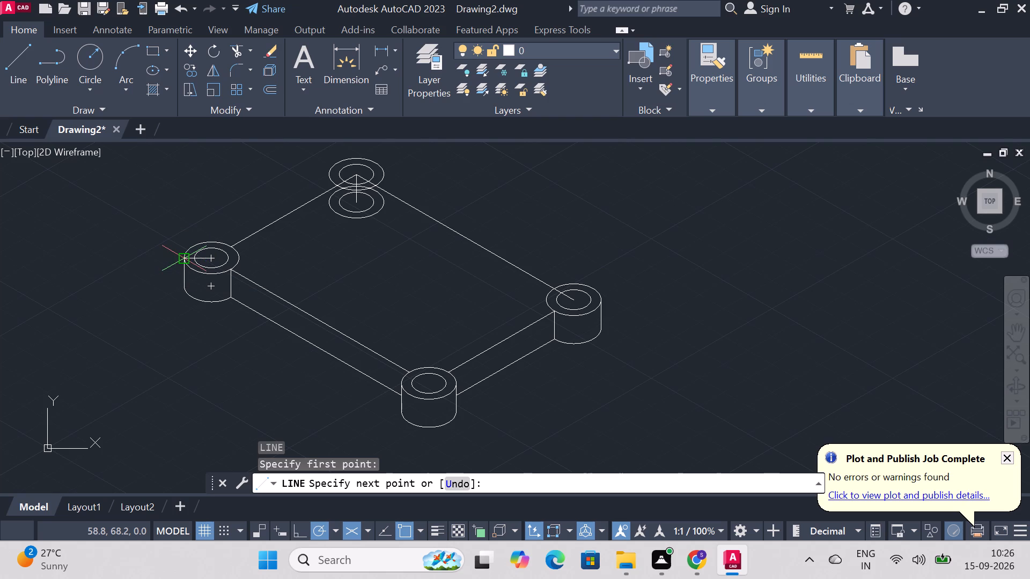
pyautogui.click(186, 257)
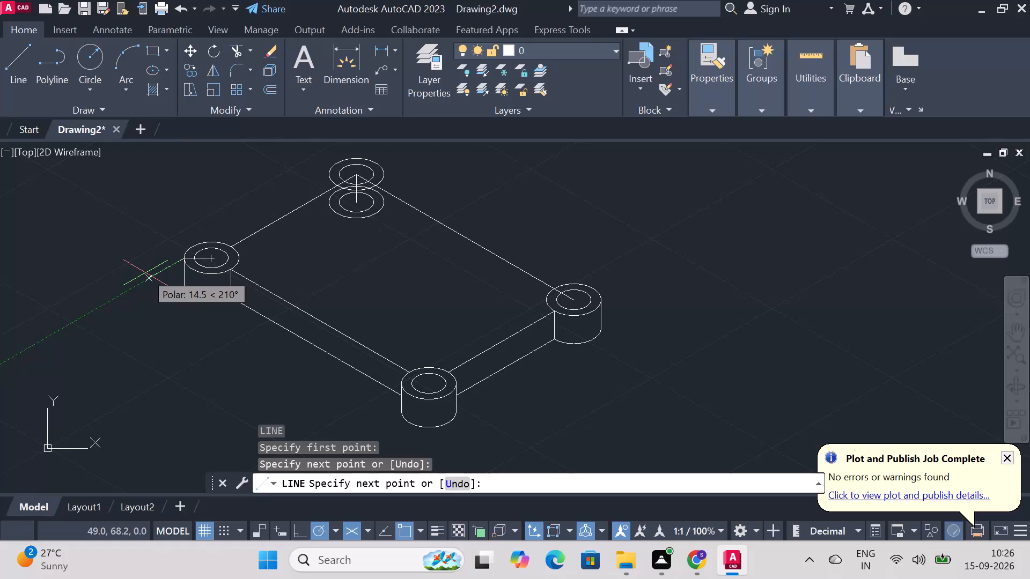
pyautogui.press('Escape')
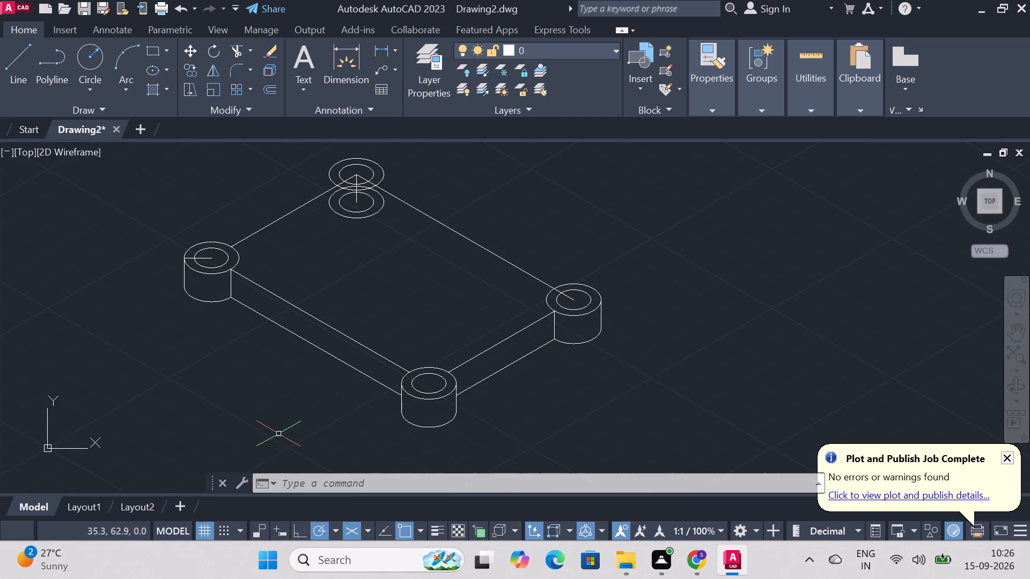
# Draw a 32-unit line at 150° from the near cylinder's lowered outer ellipse quadrant, parallel to the 90-unit link.
pyautogui.write('li')
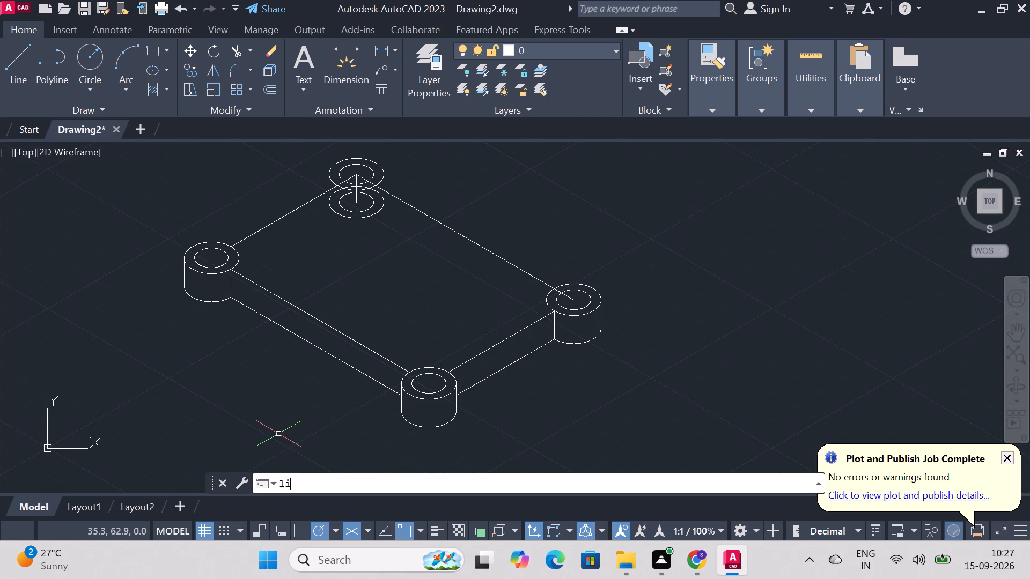
pyautogui.press('n')
pyautogui.press('e')
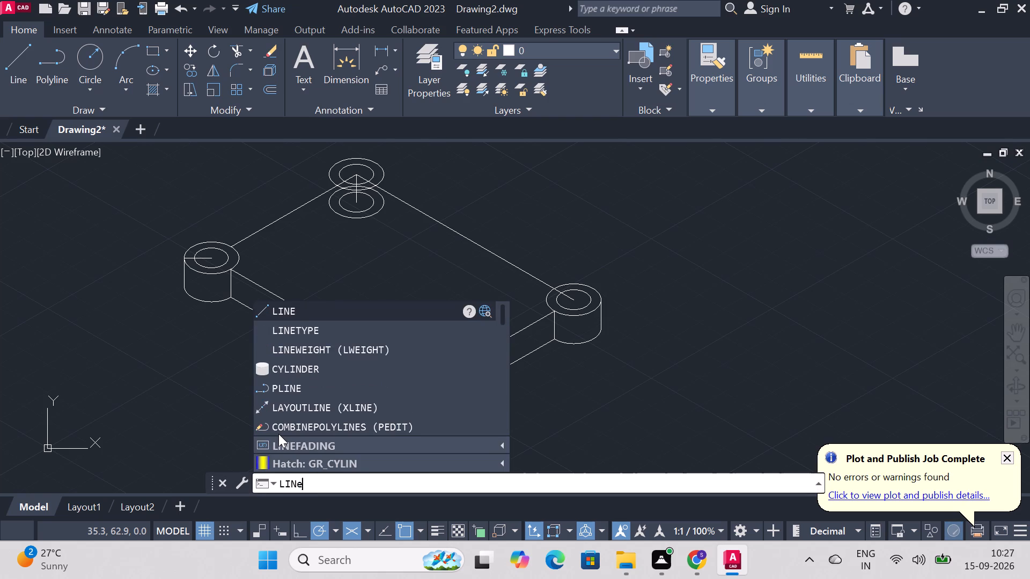
pyautogui.press('Return')
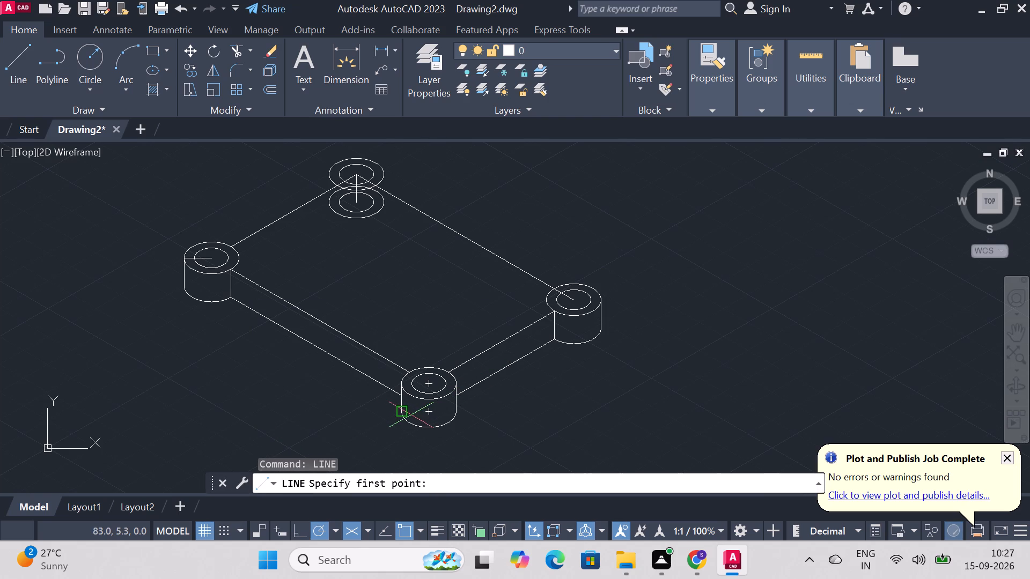
pyautogui.click(396, 410)
pyautogui.write('32')
pyautogui.press('Return')
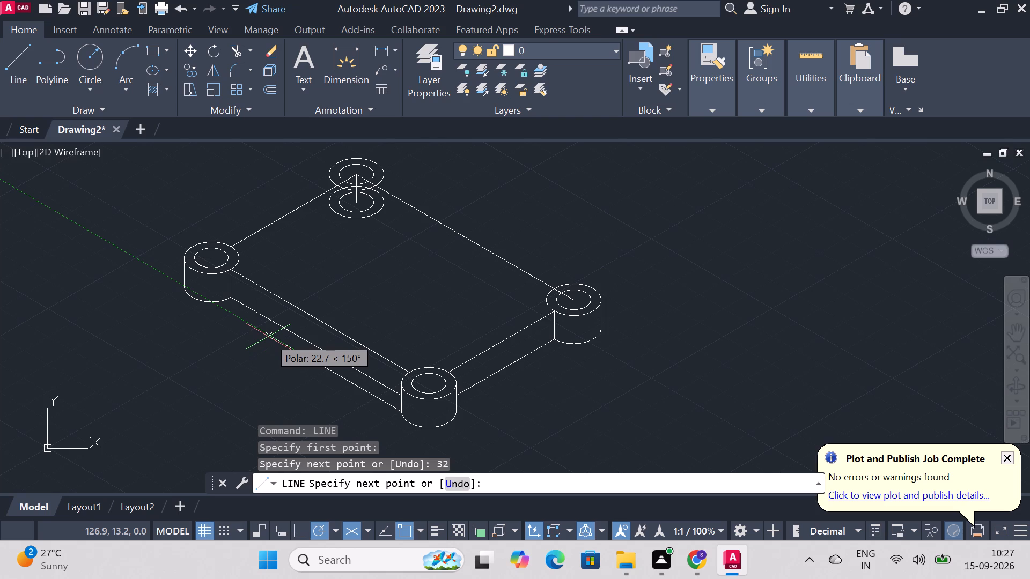
pyautogui.press('Escape')
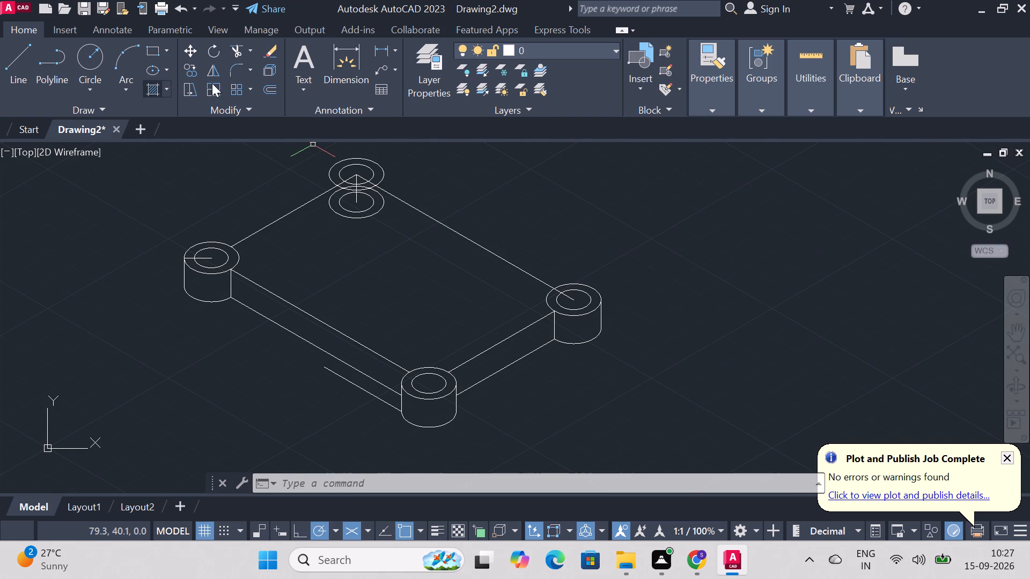
# From the lowered outer quadrant of the cylinder 90 units from the near one, draw a 23-unit line parallel to the 90-unit link, plus a vertical about 22 units up.
pyautogui.click(11, 64)
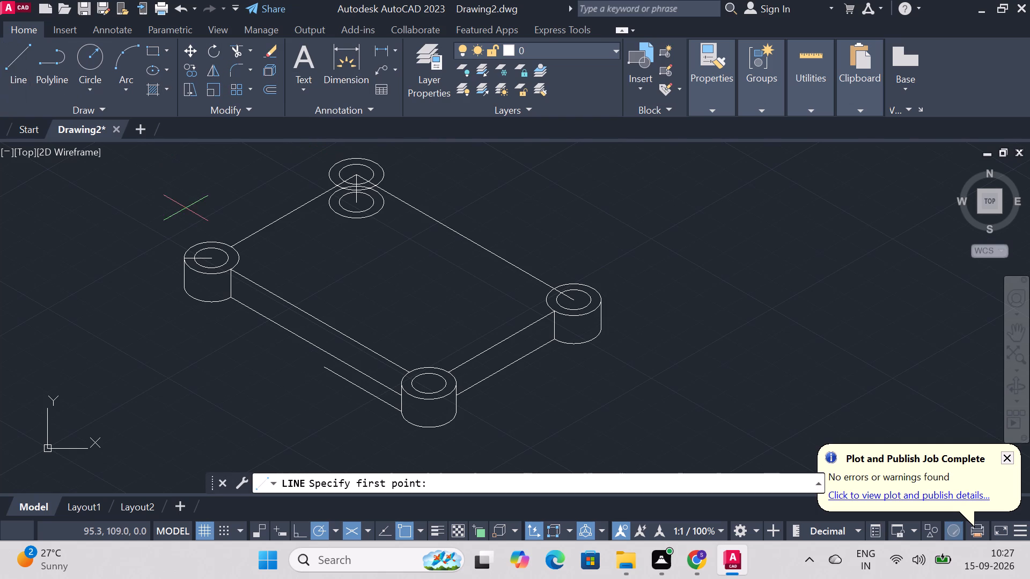
pyautogui.click(184, 288)
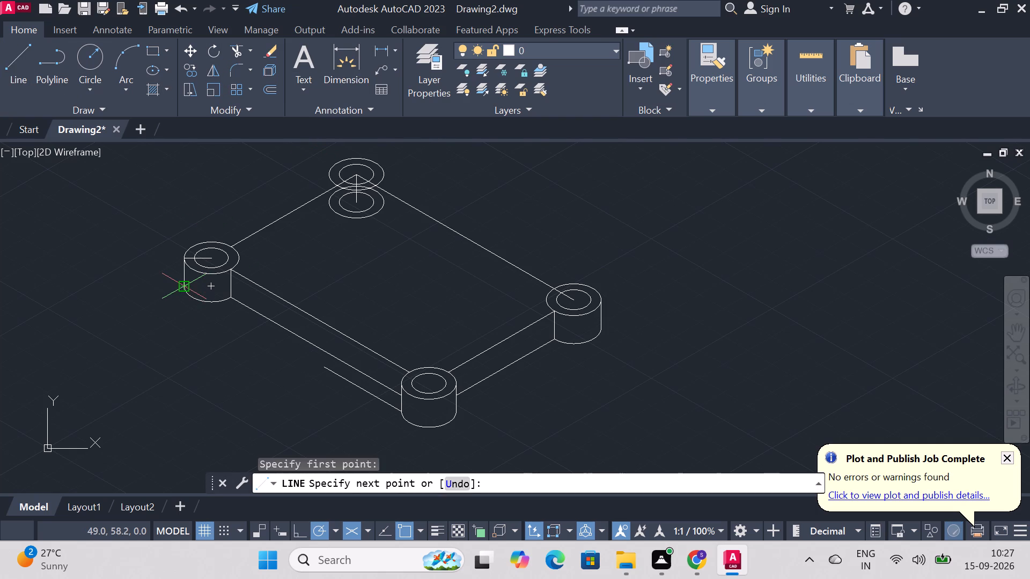
pyautogui.write('23')
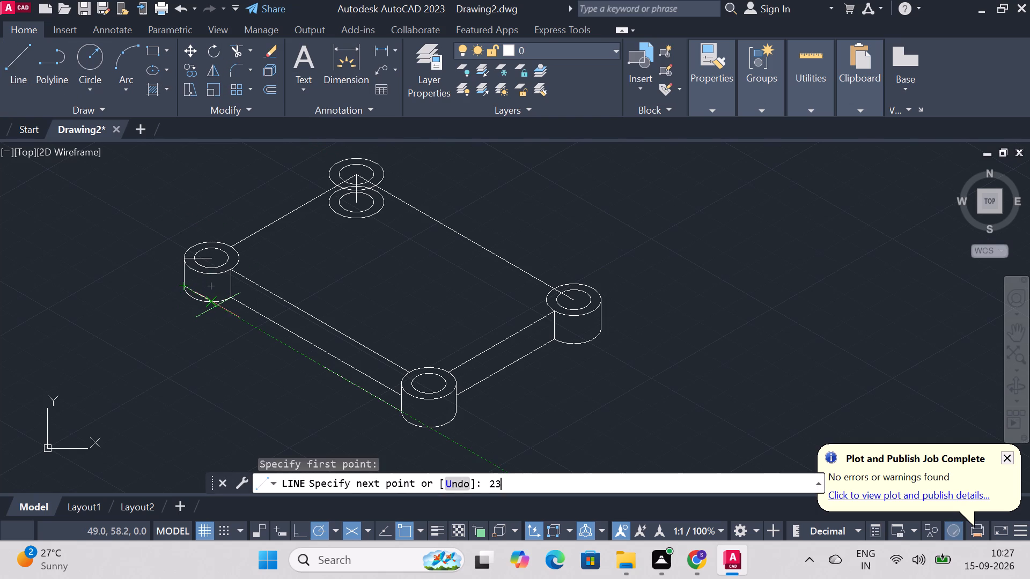
pyautogui.press('Return')
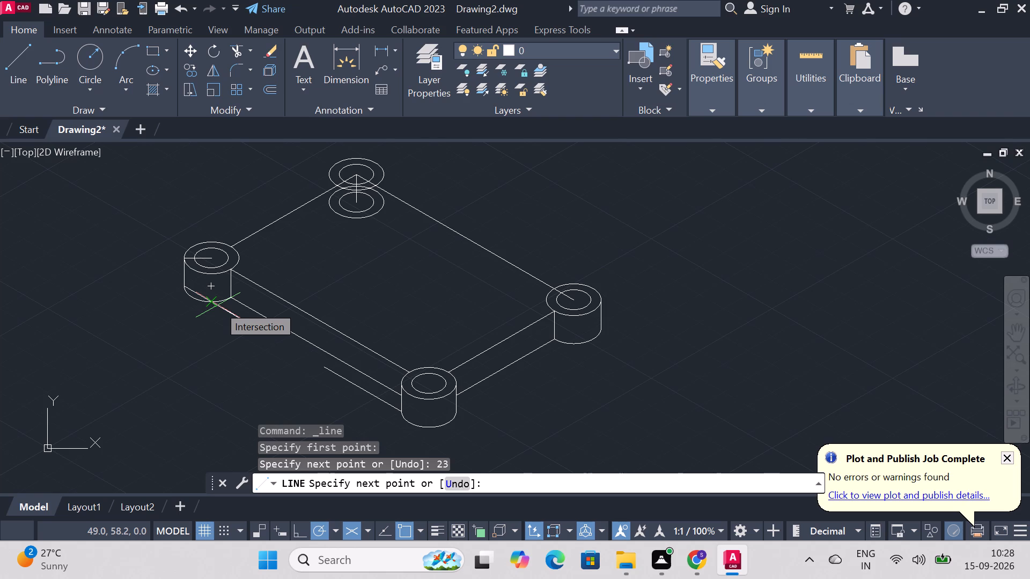
pyautogui.click(244, 255)
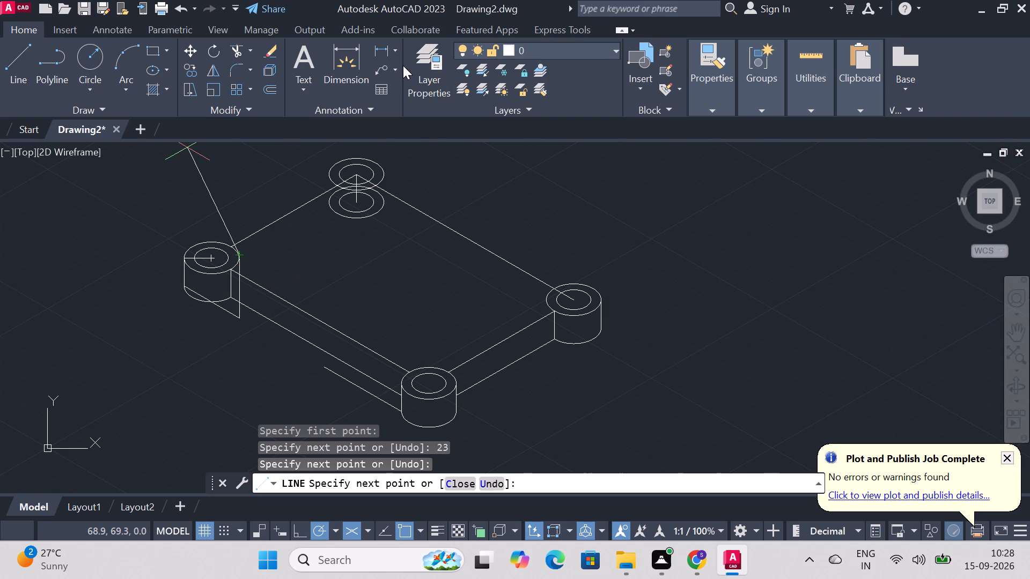
pyautogui.press('Escape')
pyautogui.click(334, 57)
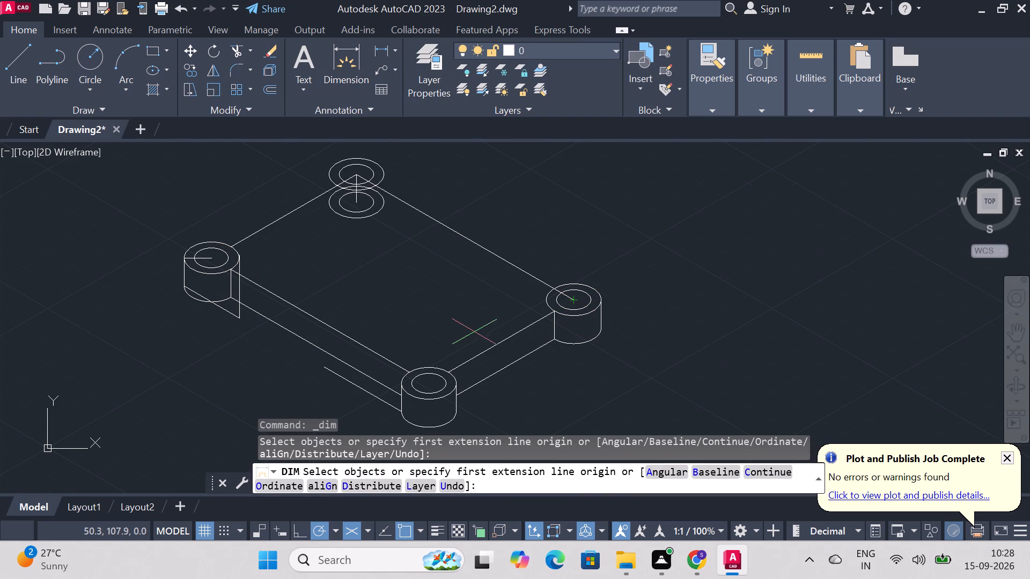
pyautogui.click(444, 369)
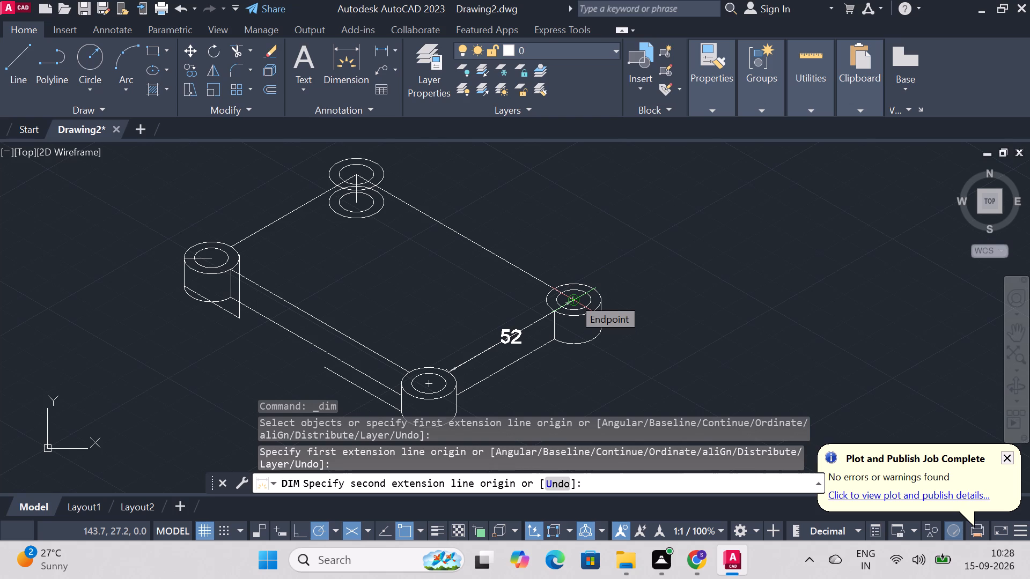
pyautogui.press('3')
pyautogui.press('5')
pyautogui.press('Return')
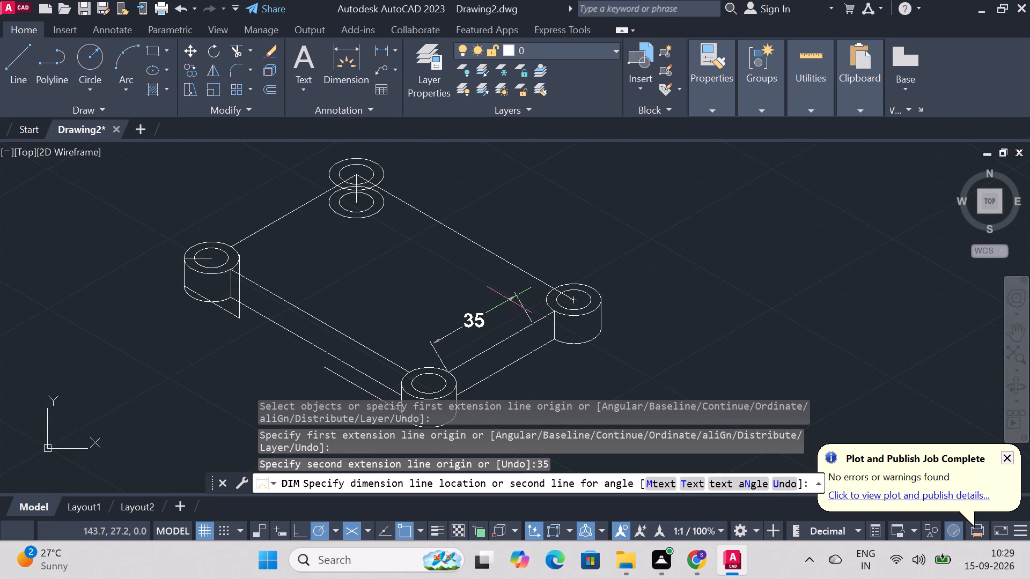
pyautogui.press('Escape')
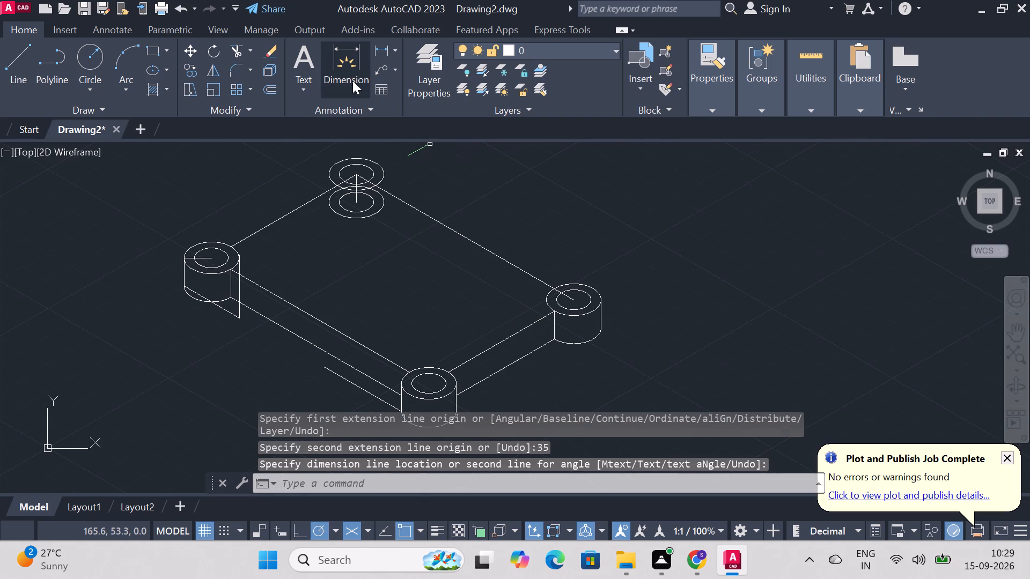
# Dimension the upper line of the 60-unit link between the near cylinder and its adjoining corner cylinder.
pyautogui.click(352, 80)
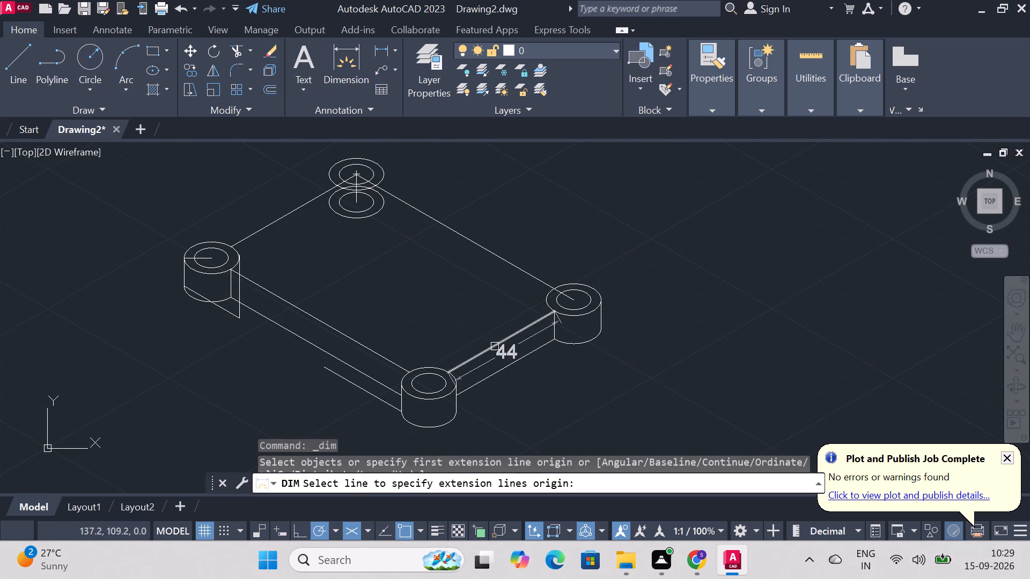
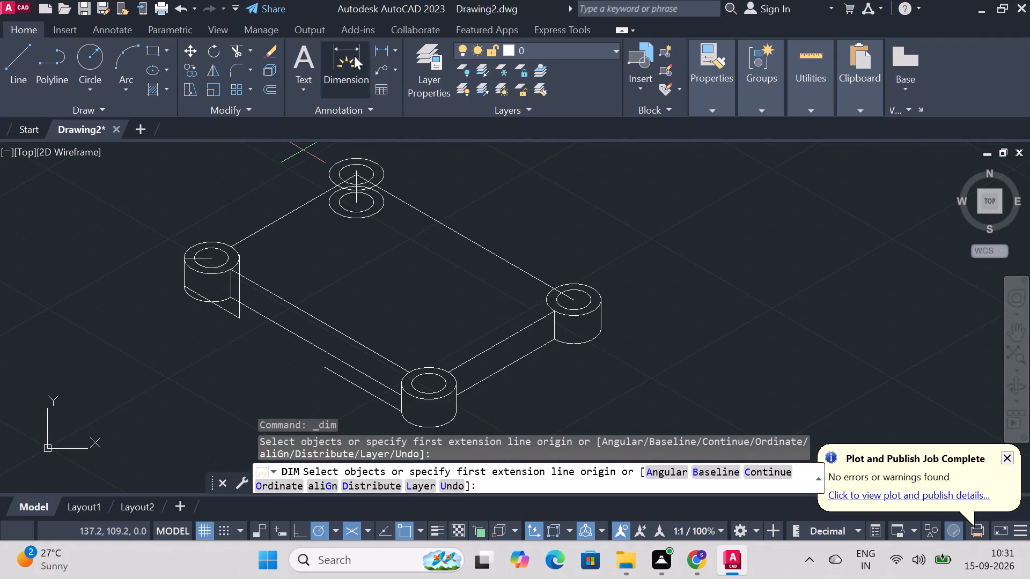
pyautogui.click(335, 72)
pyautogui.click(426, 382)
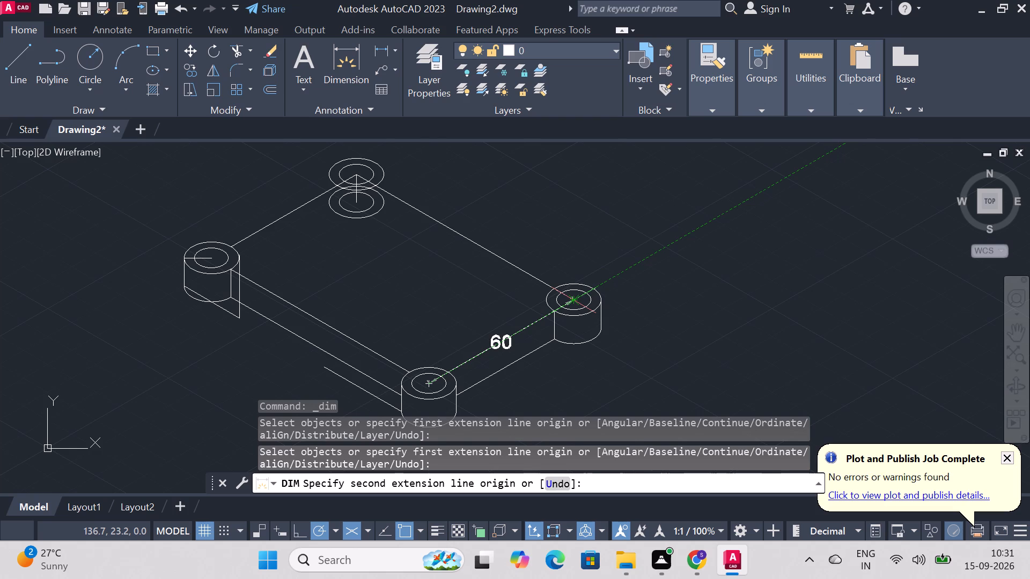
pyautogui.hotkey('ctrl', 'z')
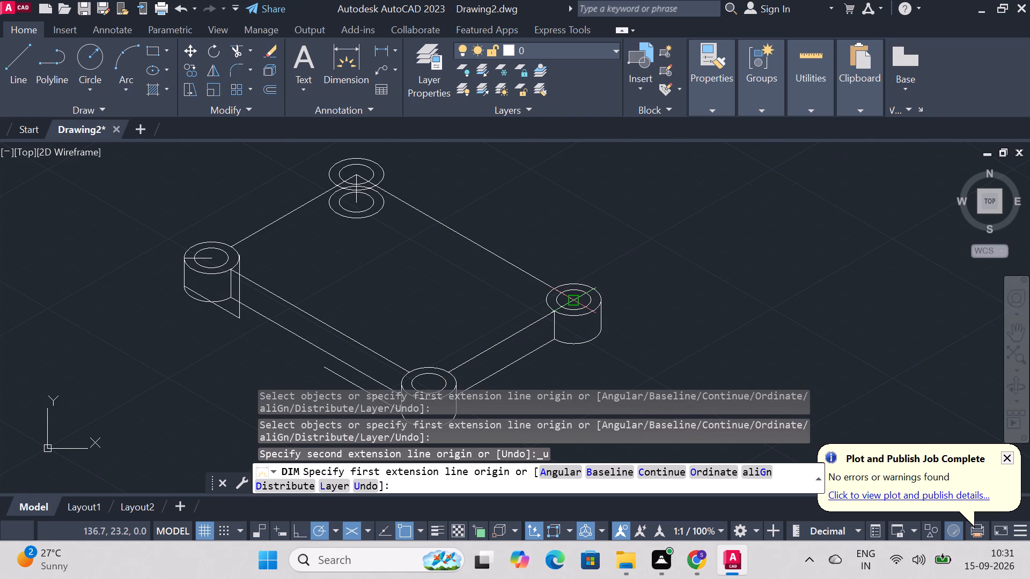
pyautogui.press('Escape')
# Erase all objects of the isometric frame from the drawing.
pyautogui.hotkey('ctrl', 'a')
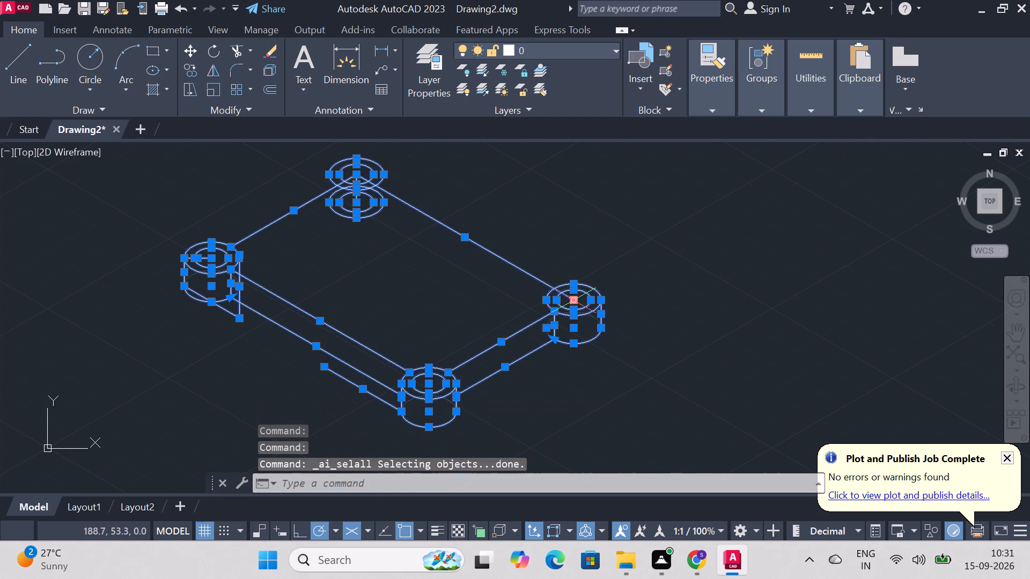
pyautogui.press('Delete')
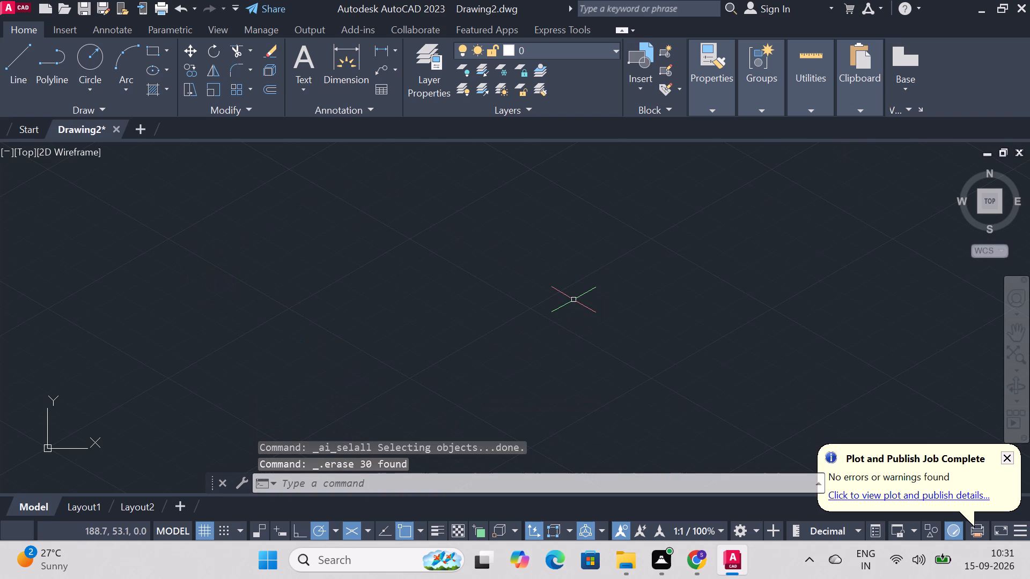
# Draw an isocircle of radius 8 in the lower middle of the empty drawing area.
pyautogui.write('el')
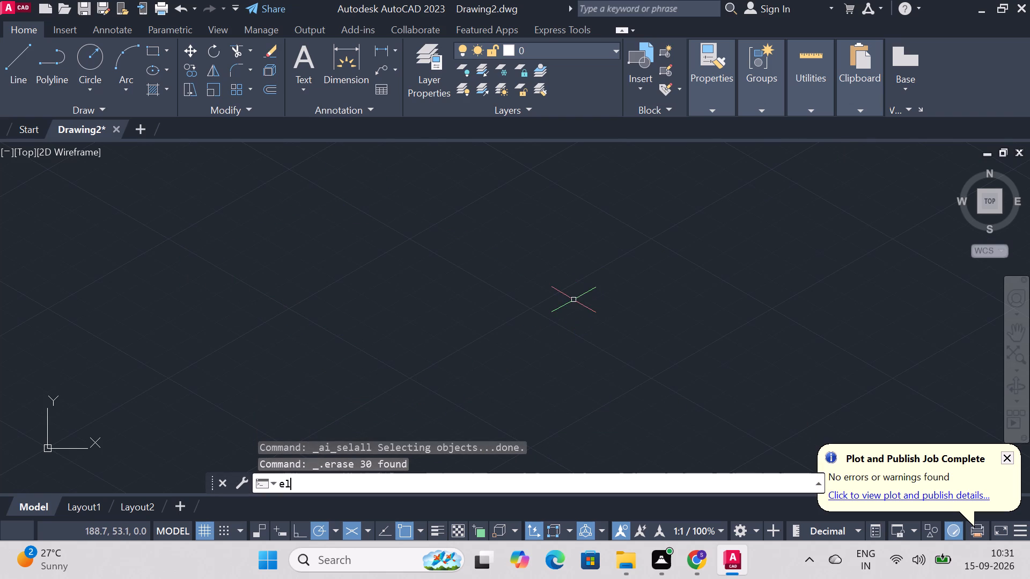
pyautogui.press('Return')
pyautogui.write('iso')
pyautogui.press('Return')
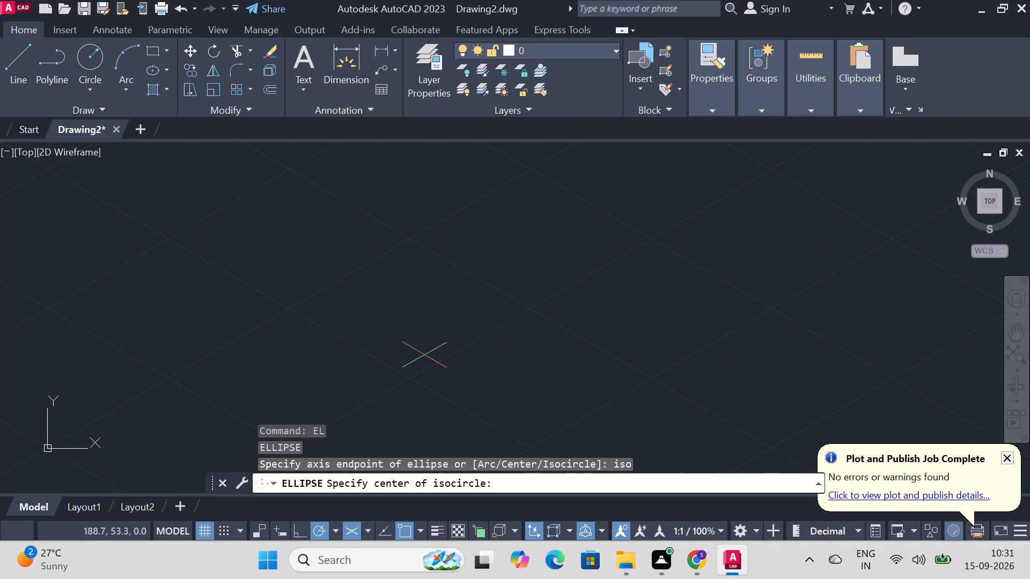
pyautogui.click(367, 370)
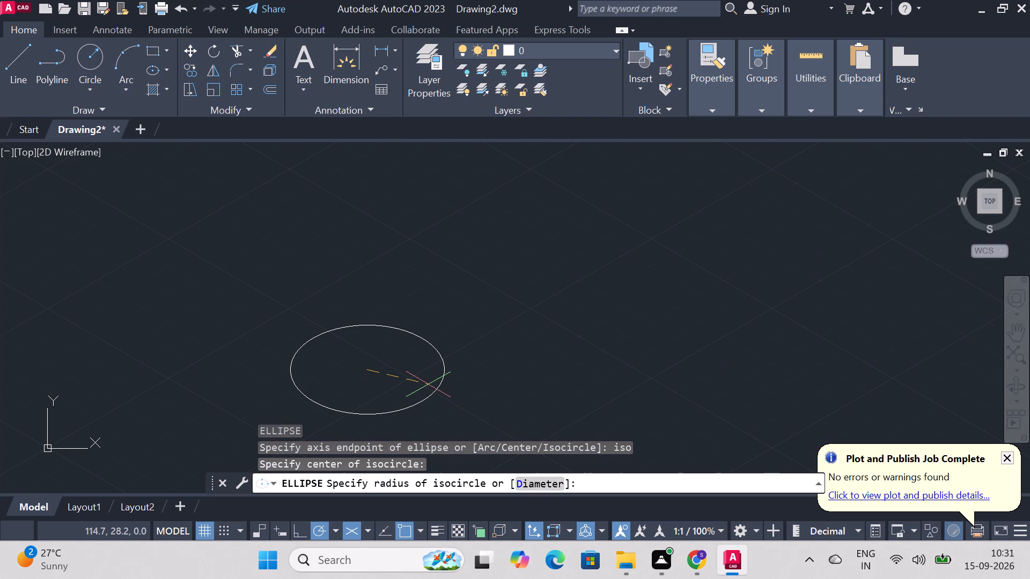
pyautogui.press('8')
pyautogui.press('Return')
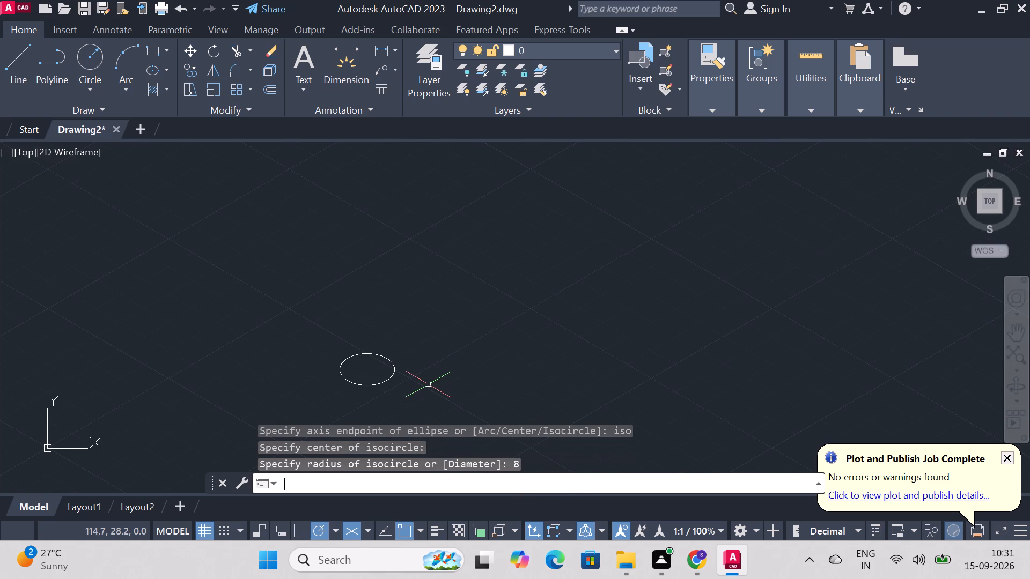
# Draw a concentric isocircle of radius 13 around the radius 8 isocircle.
pyautogui.write('el')
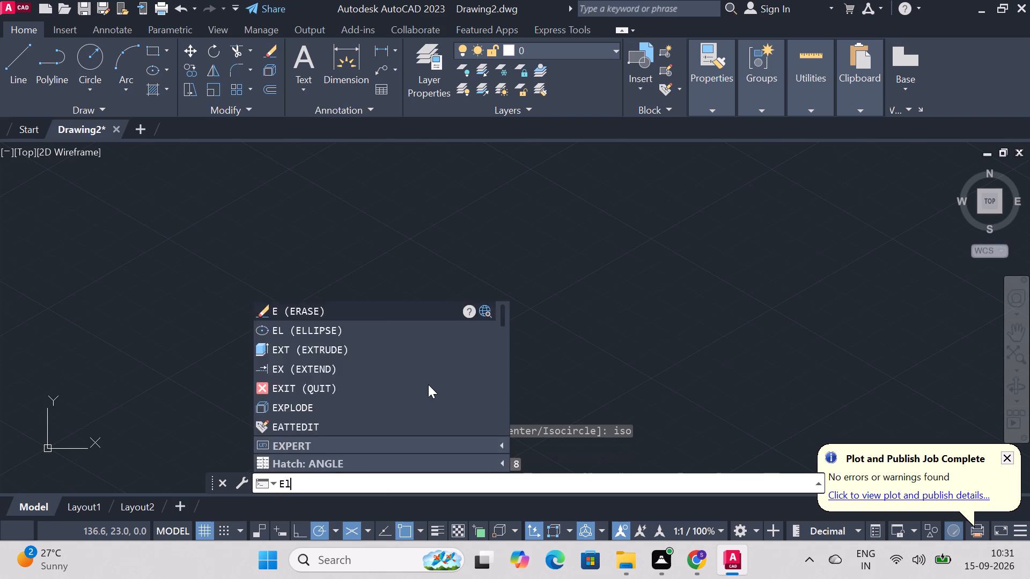
pyautogui.press('Return')
pyautogui.write('iso')
pyautogui.press('Return')
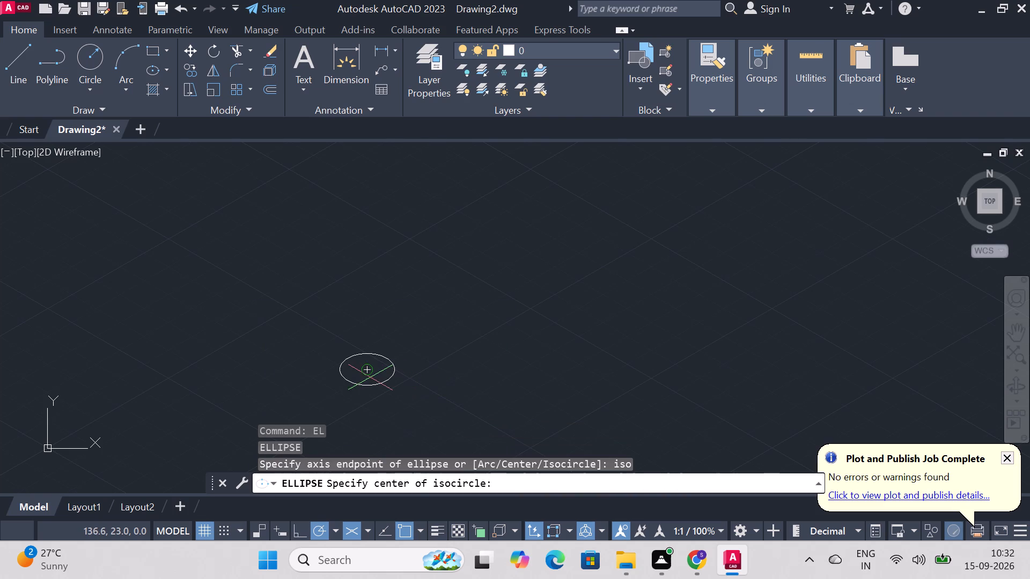
pyautogui.click(369, 371)
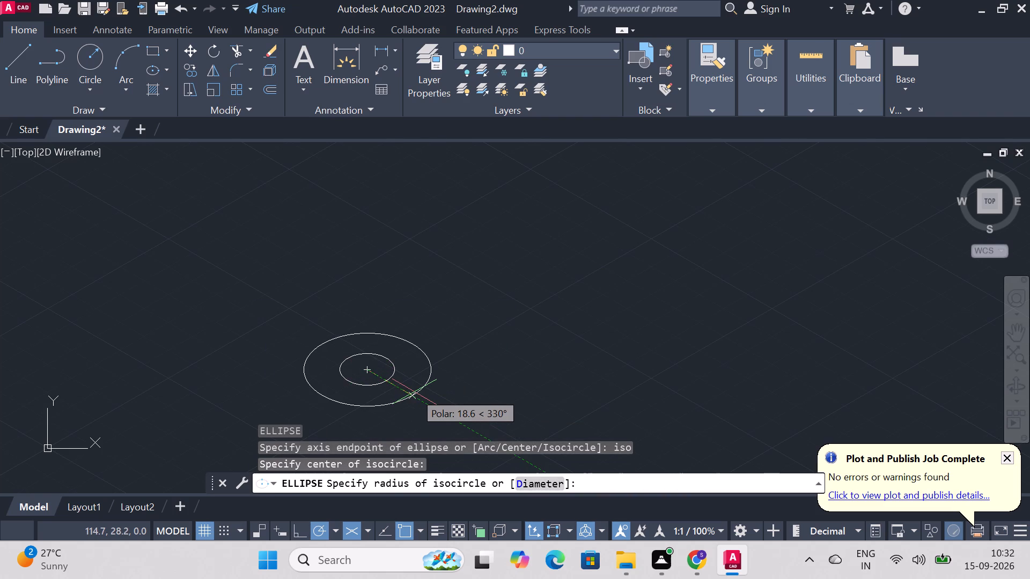
pyautogui.write('13')
pyautogui.press('Return')
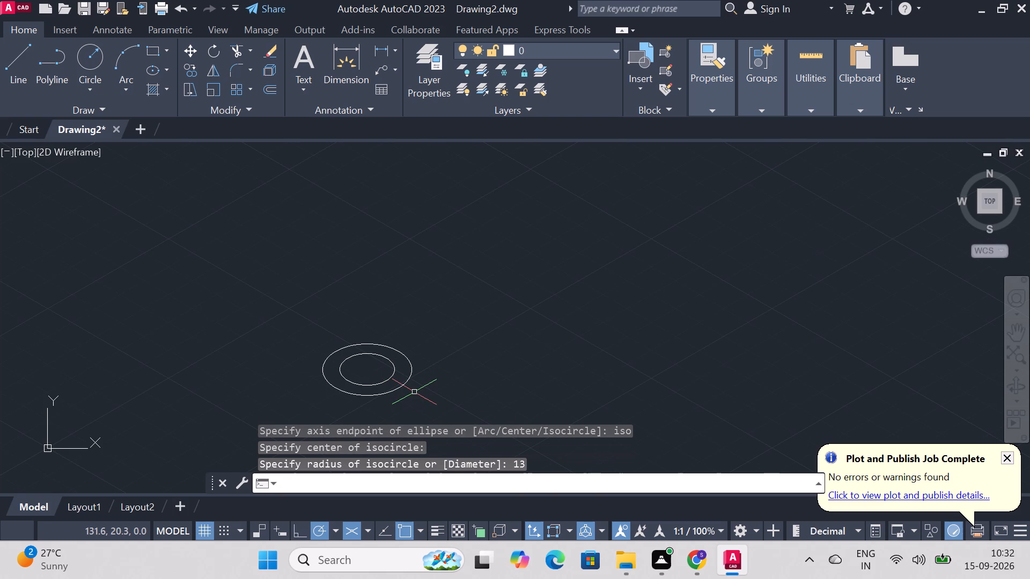
# Draw an 80-unit line at 30° from the common centre of the two isocircles.
pyautogui.press('l')
pyautogui.press('Return')
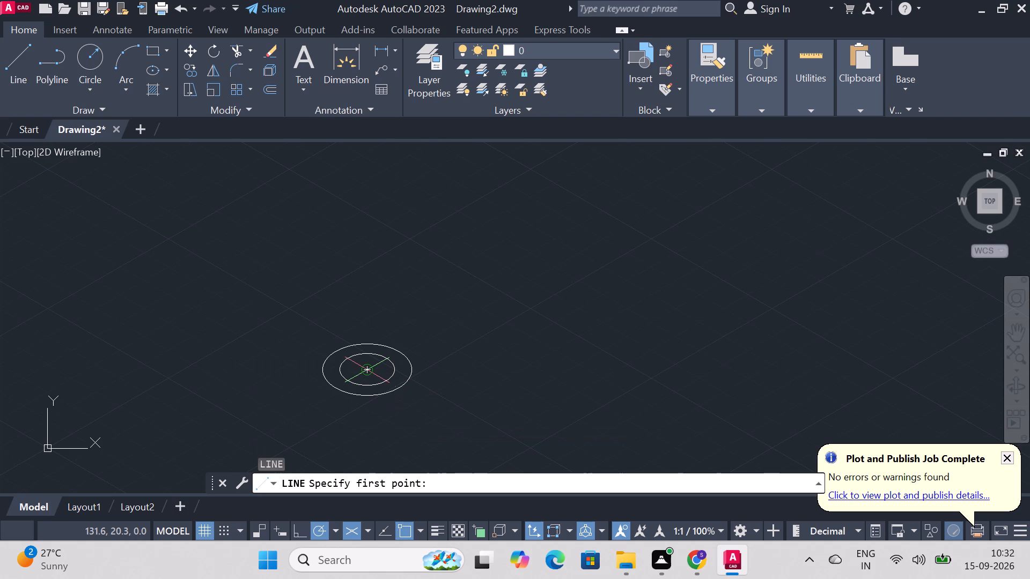
pyautogui.click(372, 371)
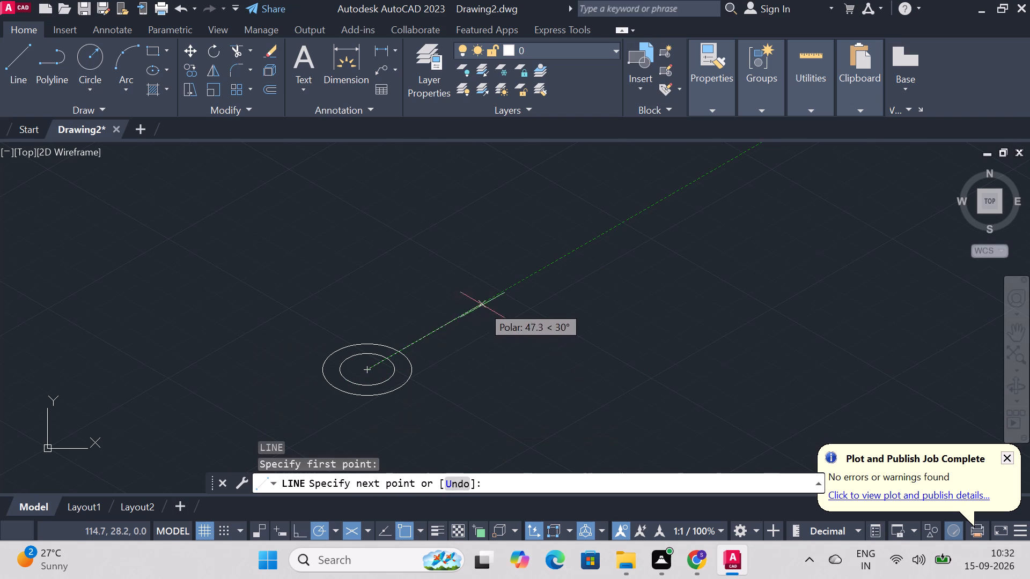
pyautogui.write('80')
pyautogui.press('Return')
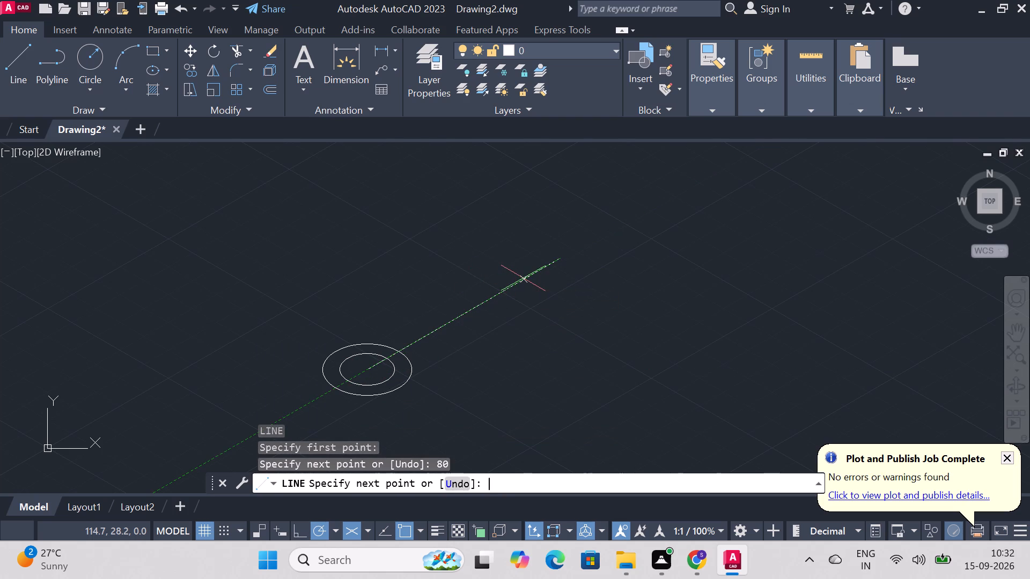
pyautogui.press('Escape')
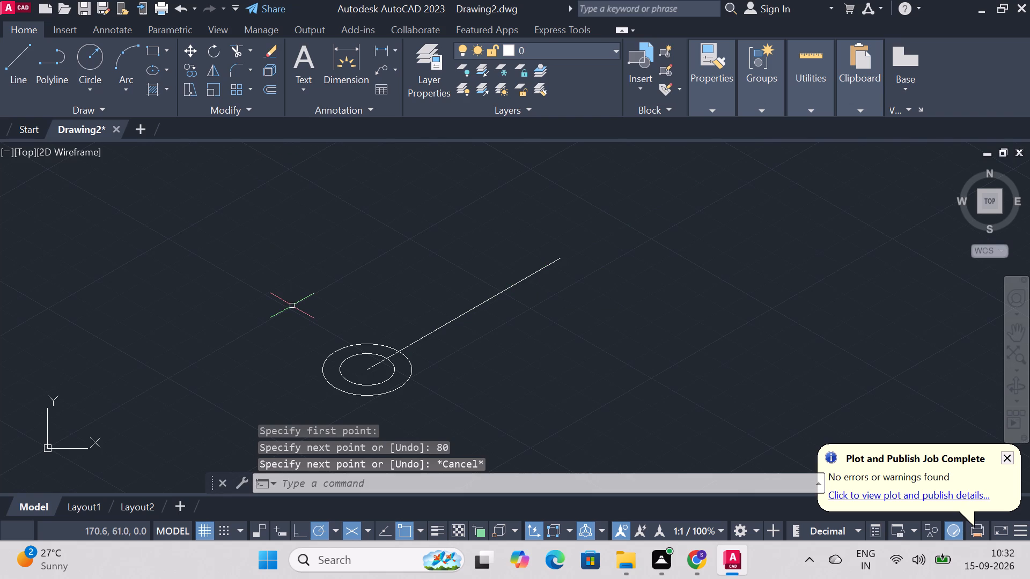
# Draw an isocircle of radius 13 centred on the far end of the 80-unit line.
pyautogui.write('el')
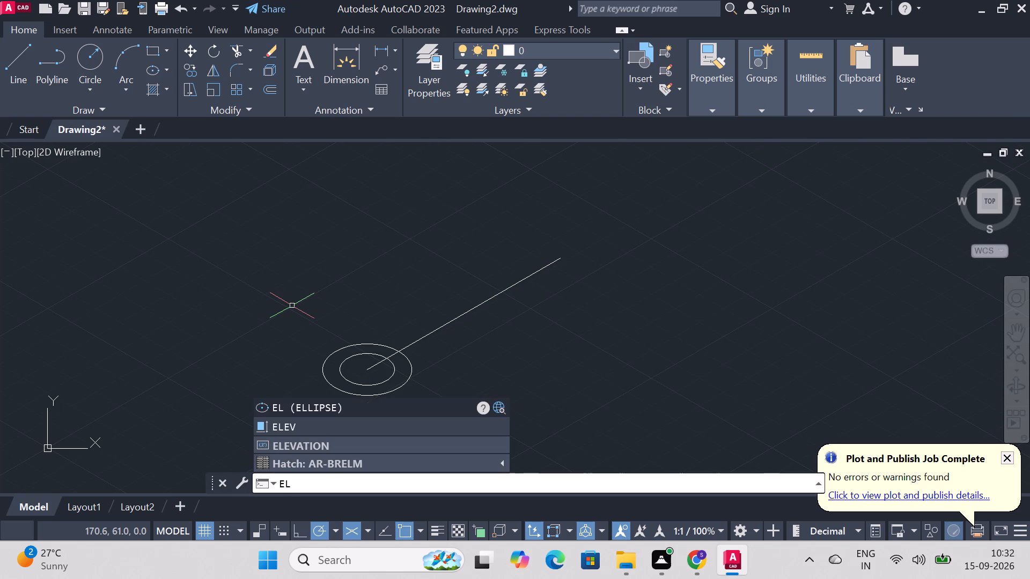
pyautogui.press('Return')
pyautogui.write('iso')
pyautogui.press('Return')
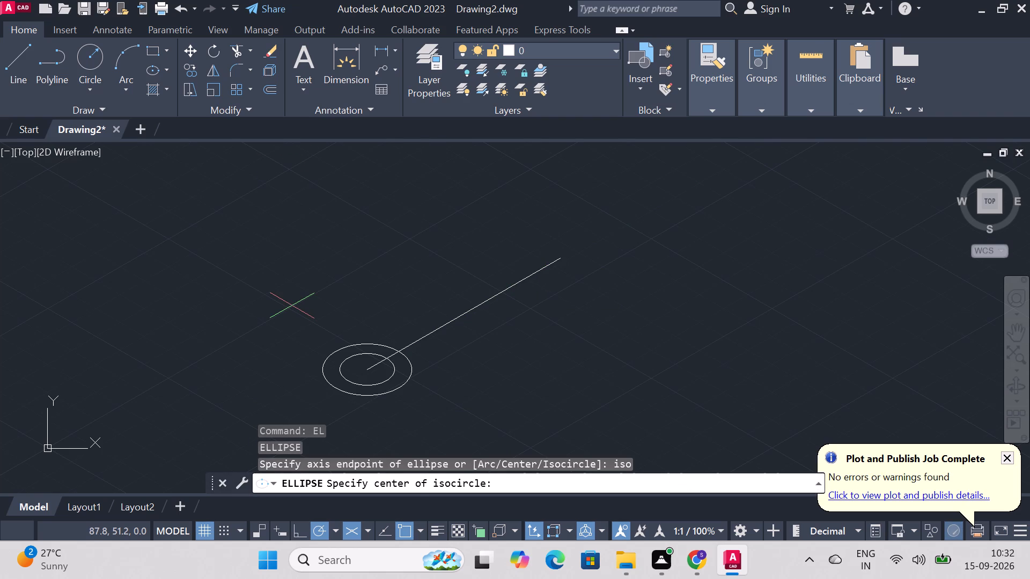
pyautogui.click(560, 258)
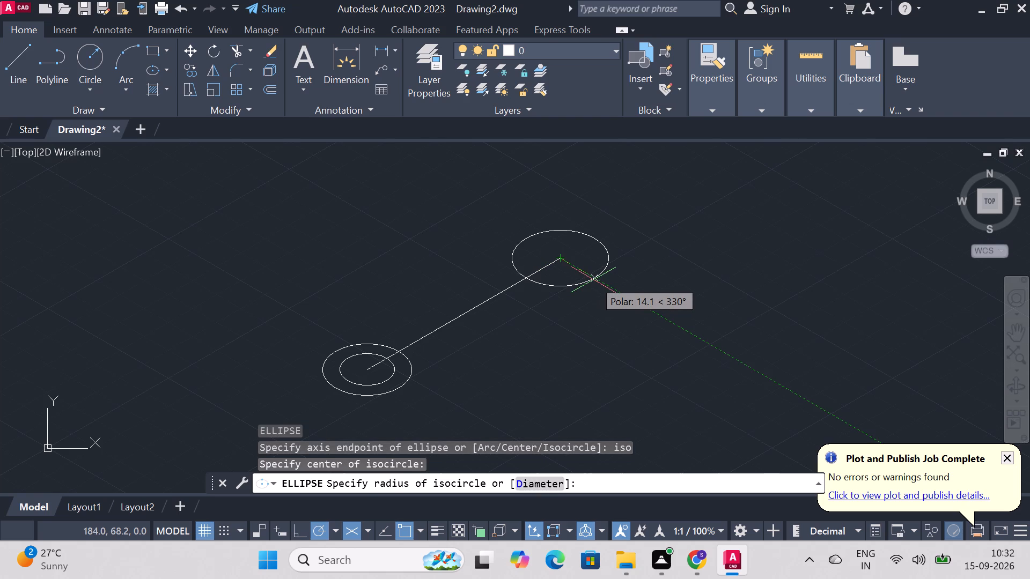
pyautogui.write('13')
pyautogui.press('Return')
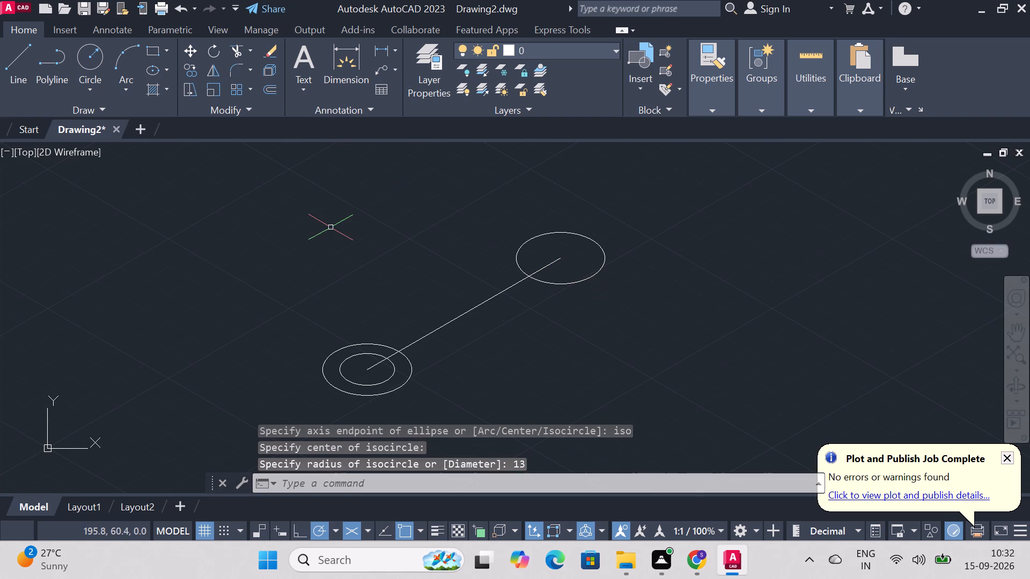
# Draw a concentric isocircle of radius 8 inside the isocircle at the far end of the 80-unit line.
pyautogui.write('el')
pyautogui.press('Return')
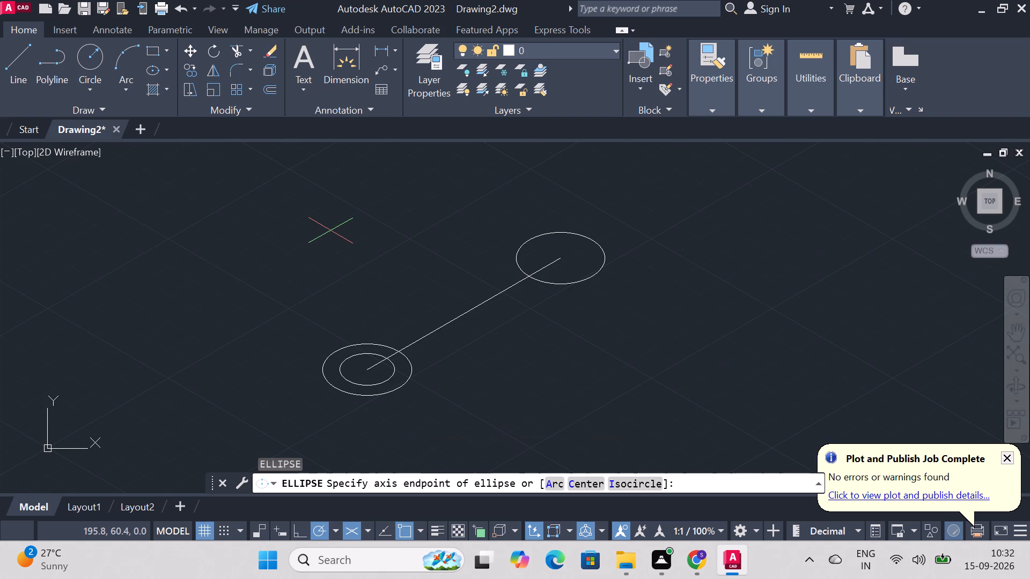
pyautogui.write('iso')
pyautogui.press('Return')
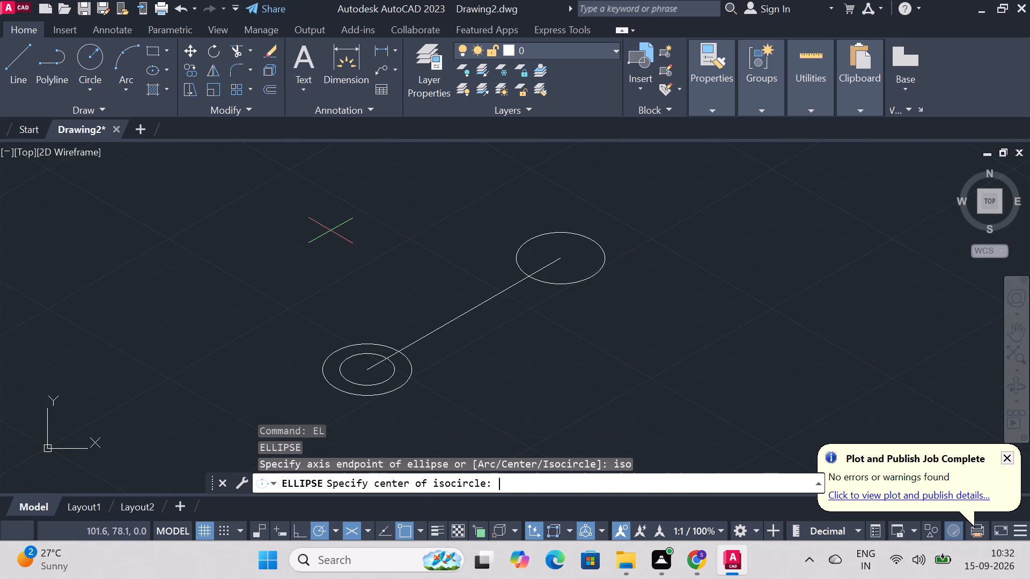
pyautogui.click(558, 258)
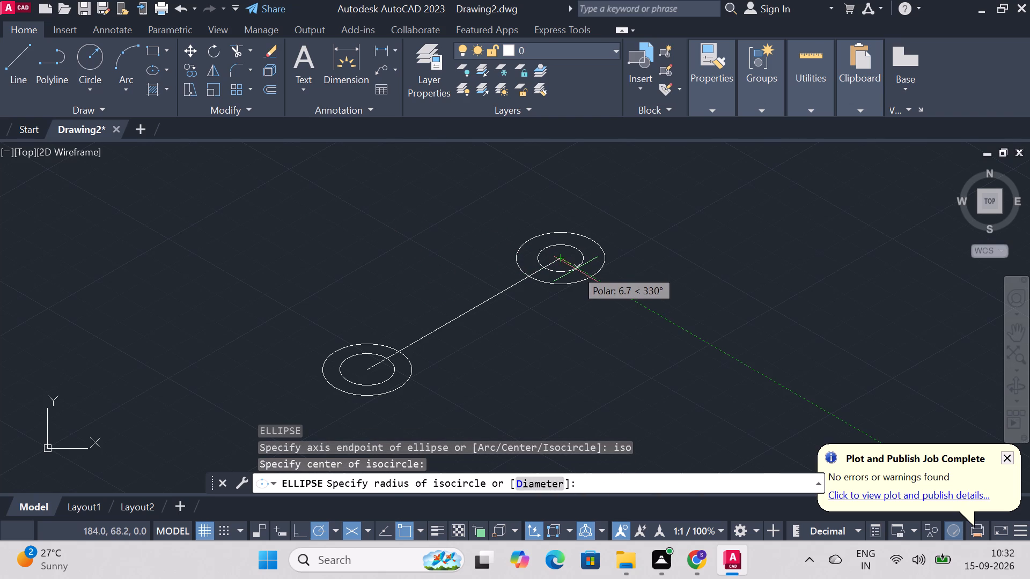
pyautogui.press('8')
pyautogui.press('Return')
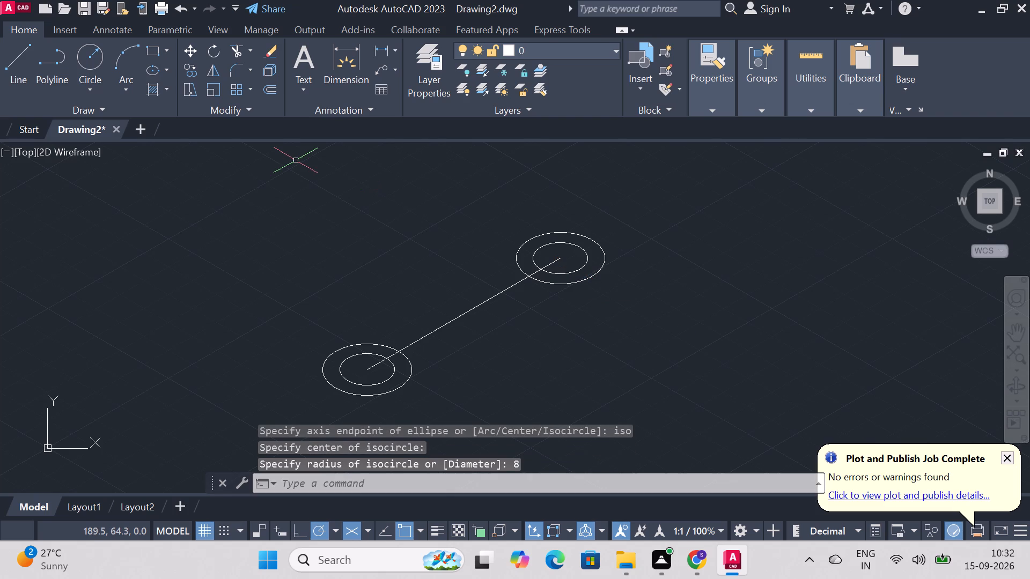
# Call up the Copy command for duplicating the drawn geometry.
pyautogui.click(164, 145)
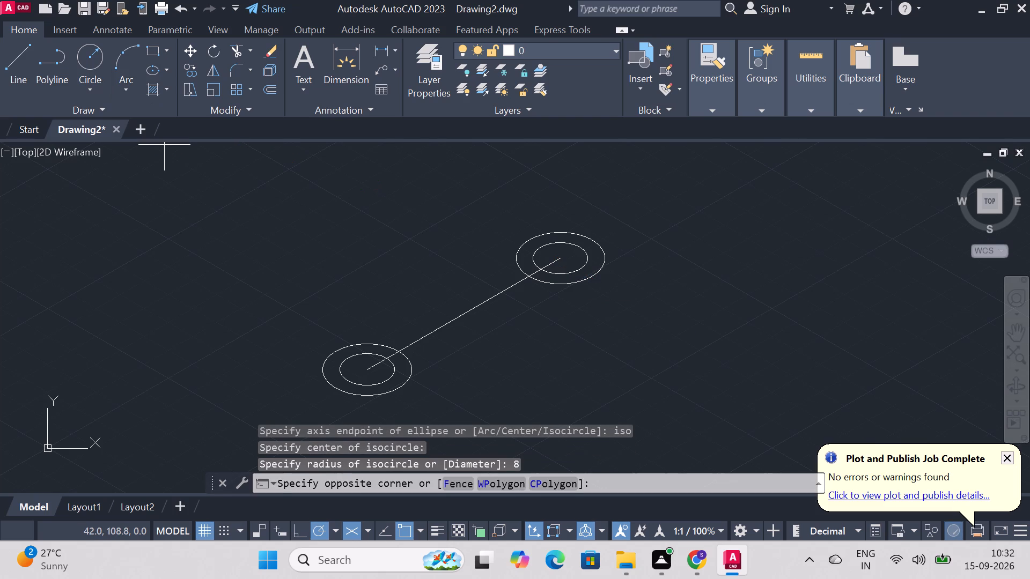
pyautogui.press('Escape')
pyautogui.write('copy')
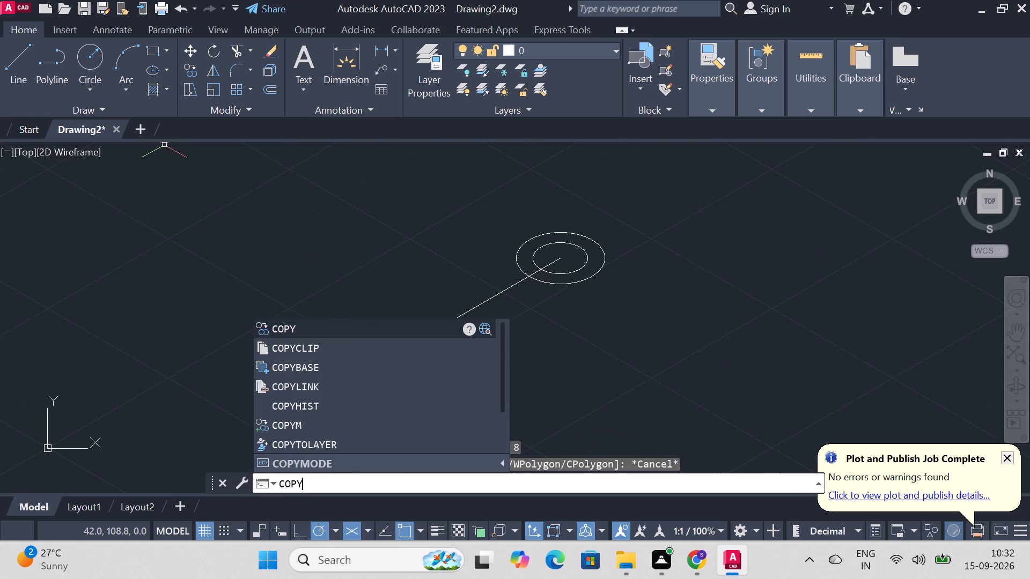
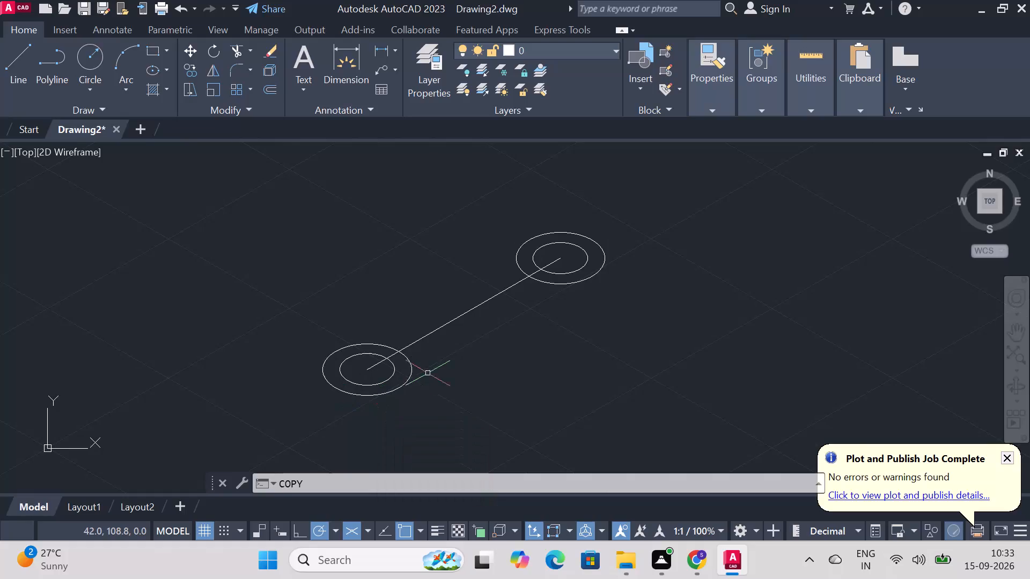
# Copy the radius 13 isocircle at the start of the 80-unit line 9 units straight up from its centre.
pyautogui.press('Return')
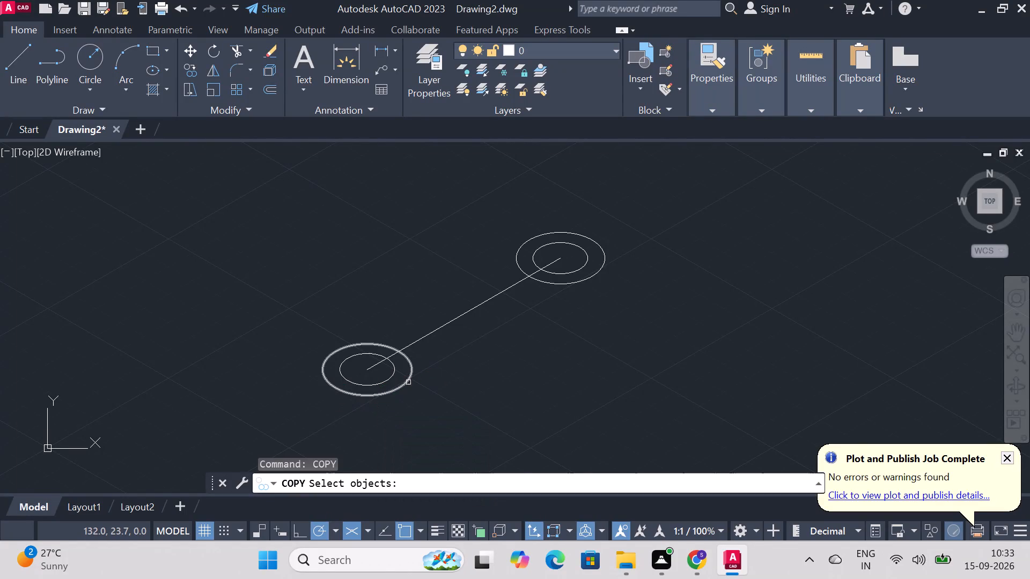
pyautogui.click(403, 382)
pyautogui.press('Return')
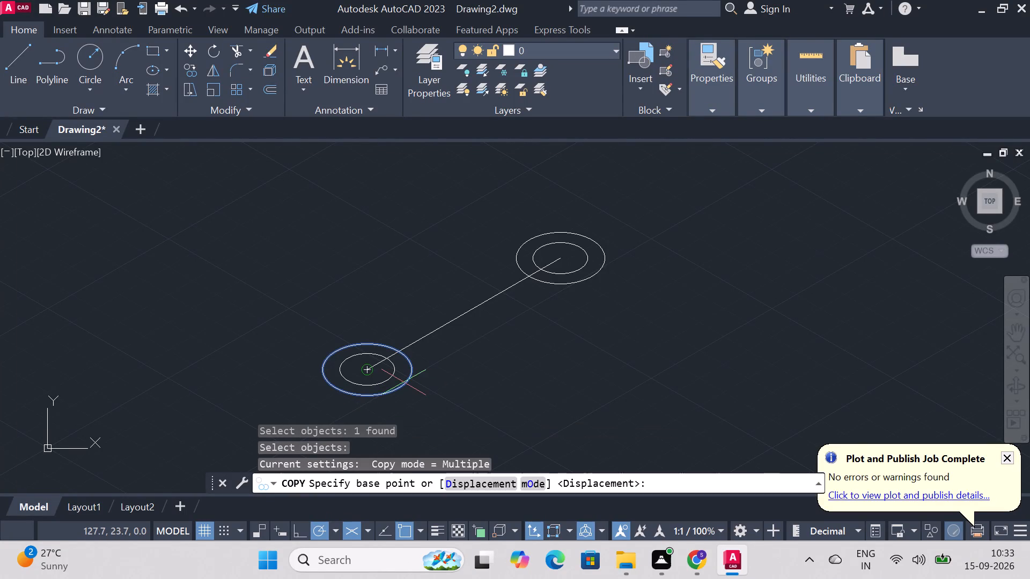
pyautogui.click(371, 368)
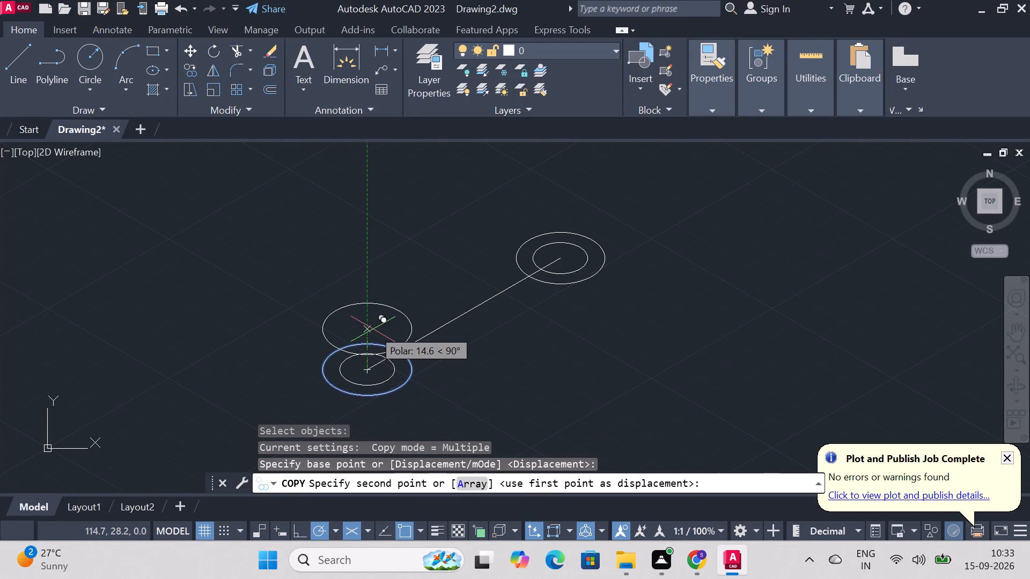
pyautogui.press('0')
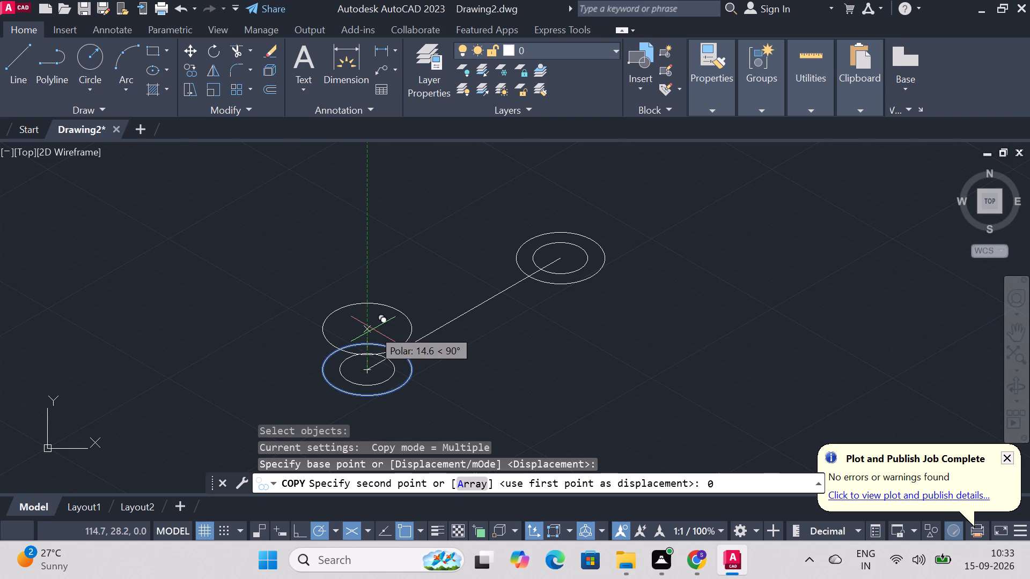
pyautogui.press('BackSpace')
pyautogui.press('9')
pyautogui.press('Return')
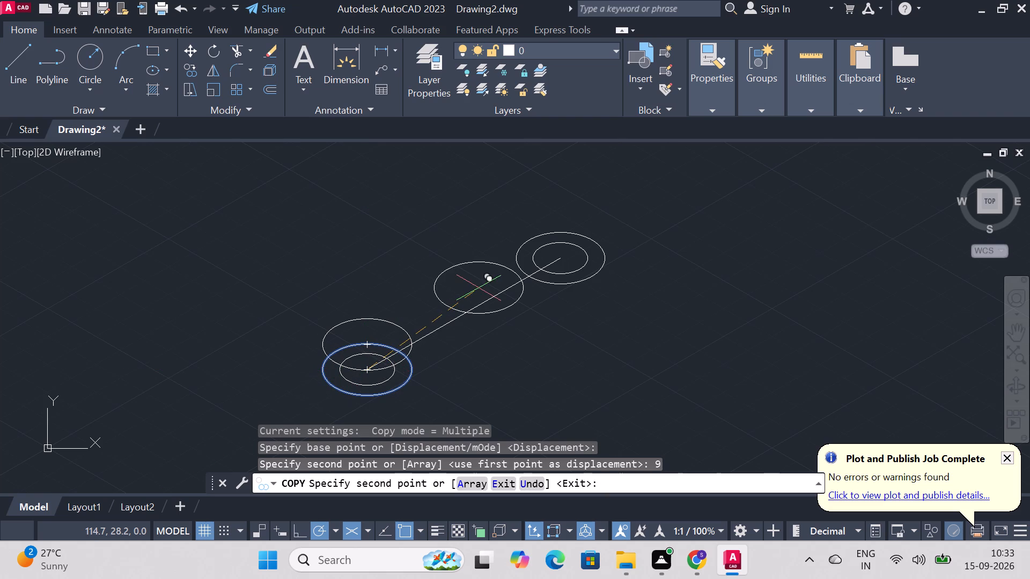
pyautogui.press('Escape')
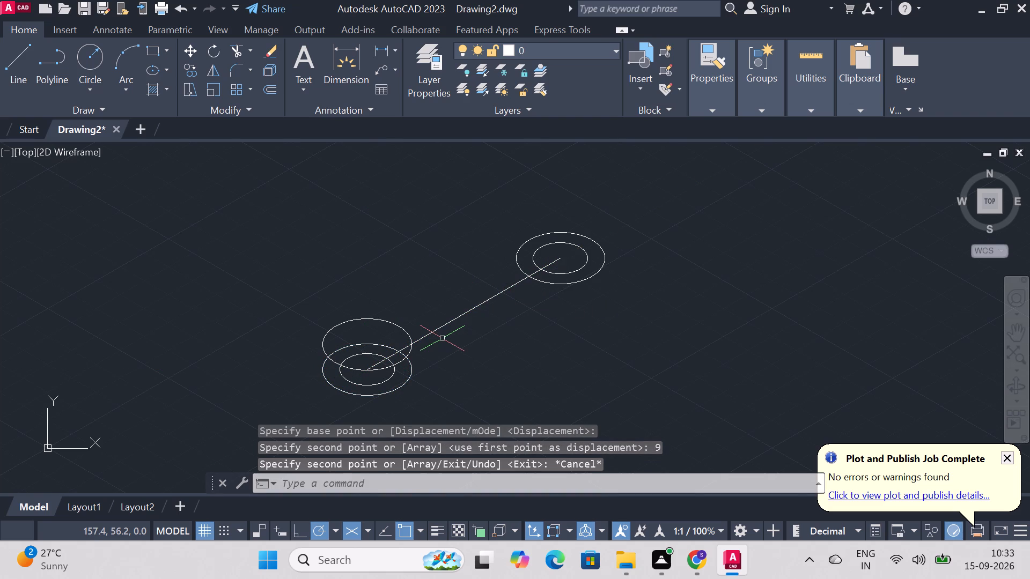
# Copy the radius 8 isocircle at the start of the 80-unit line 9 units straight up from its centre.
pyautogui.write('cop')
pyautogui.press('y')
pyautogui.press('Return')
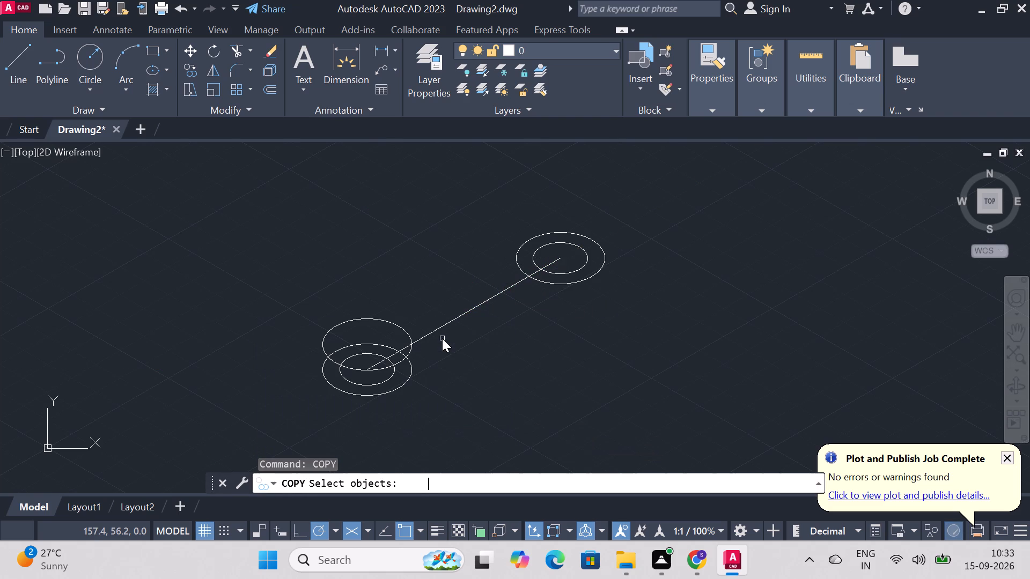
pyautogui.click(378, 384)
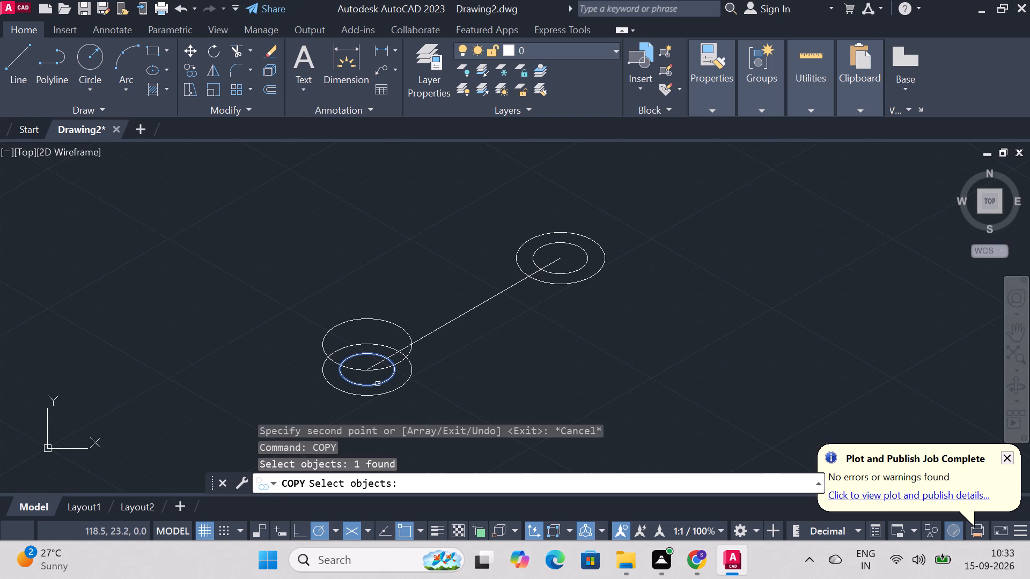
pyautogui.press('Return')
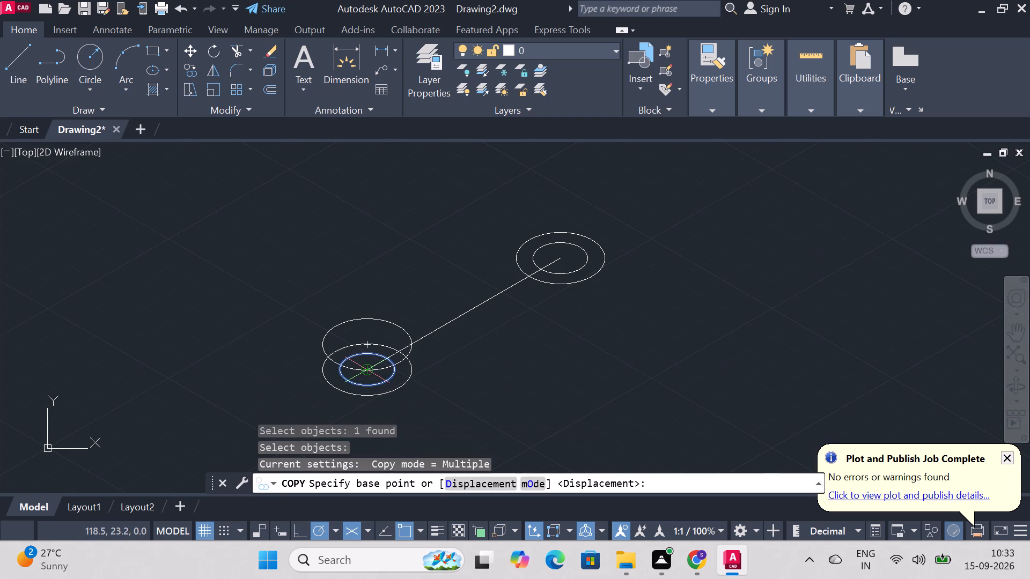
pyautogui.click(365, 369)
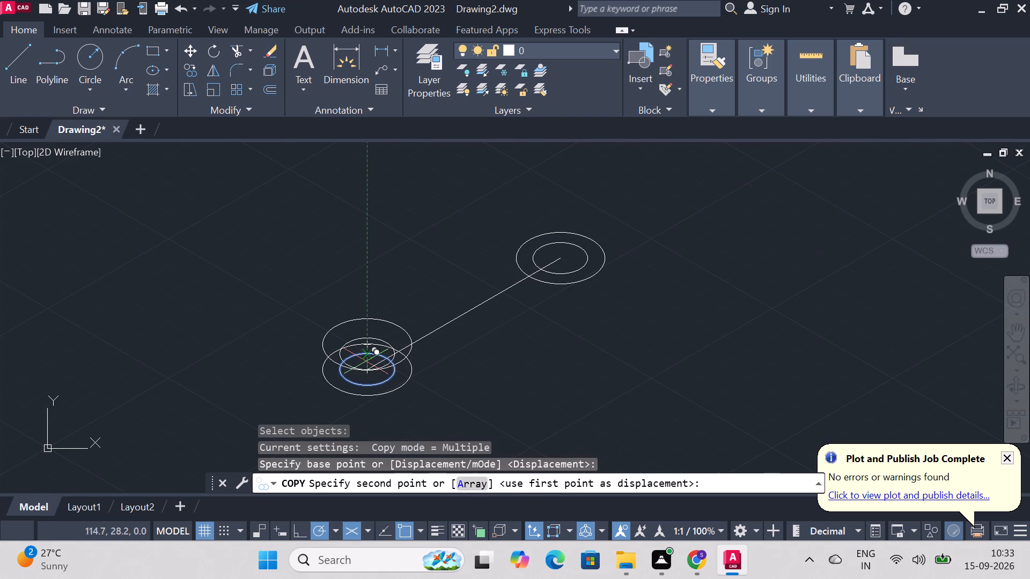
pyautogui.press('9')
pyautogui.press('Return')
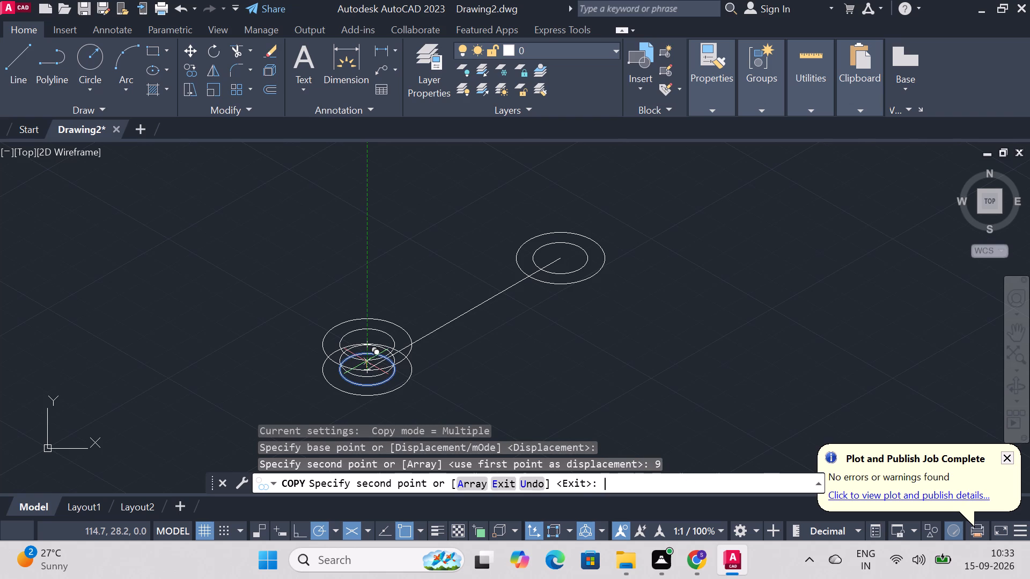
pyautogui.press('Escape')
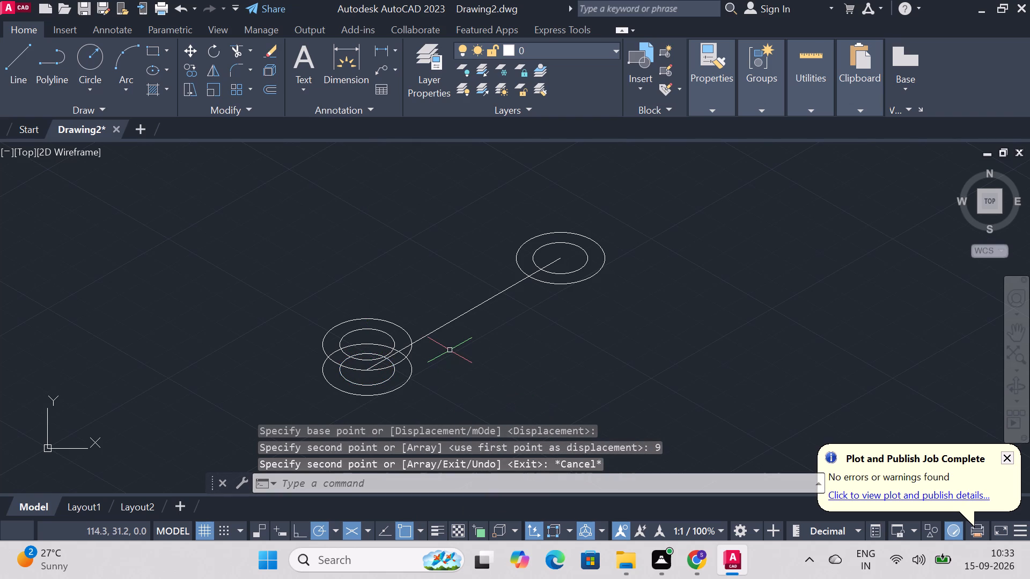
# Copy the radius 13 isocircle at the far end of the 80-unit line 9 units straight up from its centre.
pyautogui.write('copy')
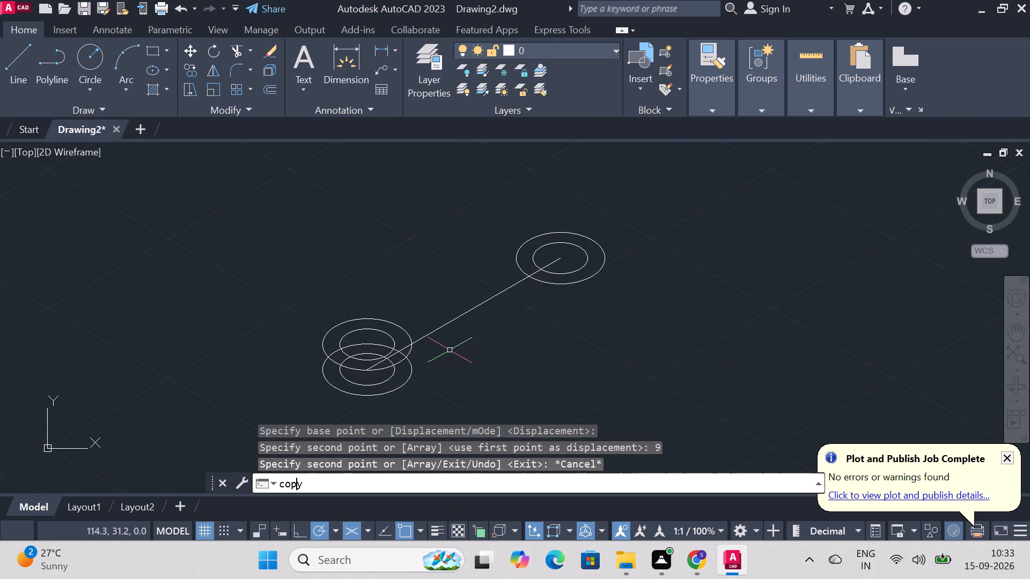
pyautogui.press('Return')
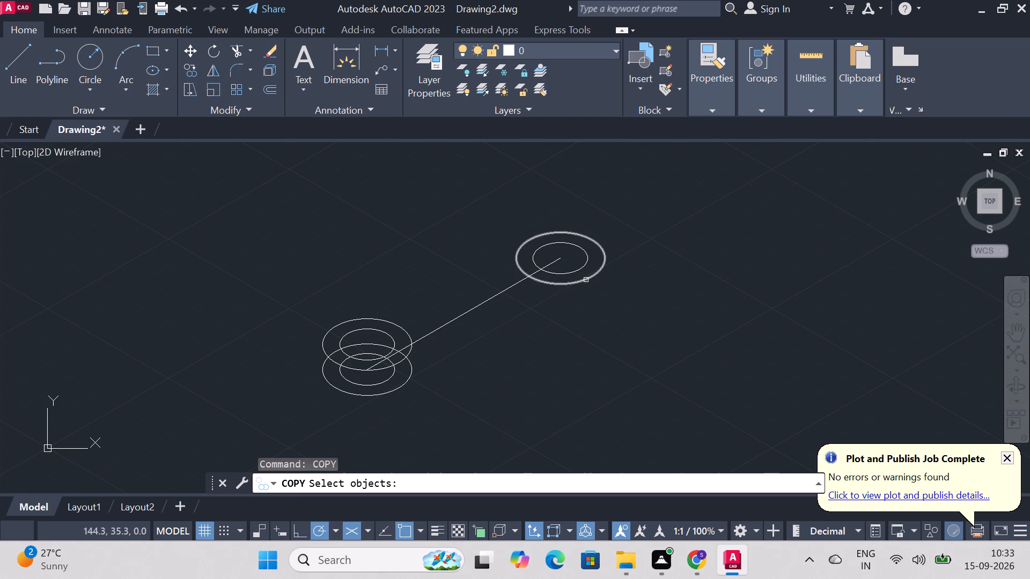
pyautogui.click(586, 280)
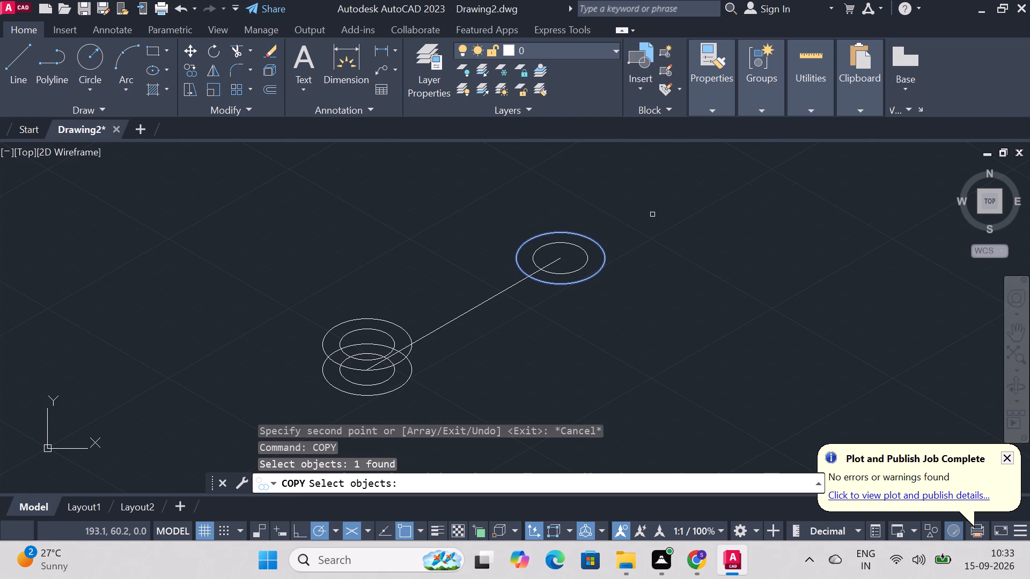
pyautogui.press('Return')
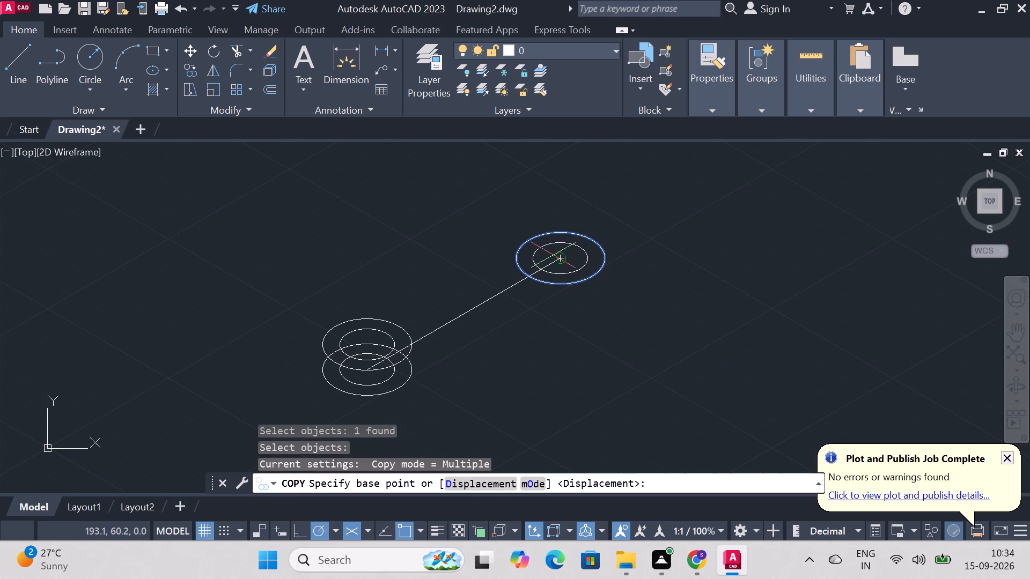
pyautogui.click(560, 258)
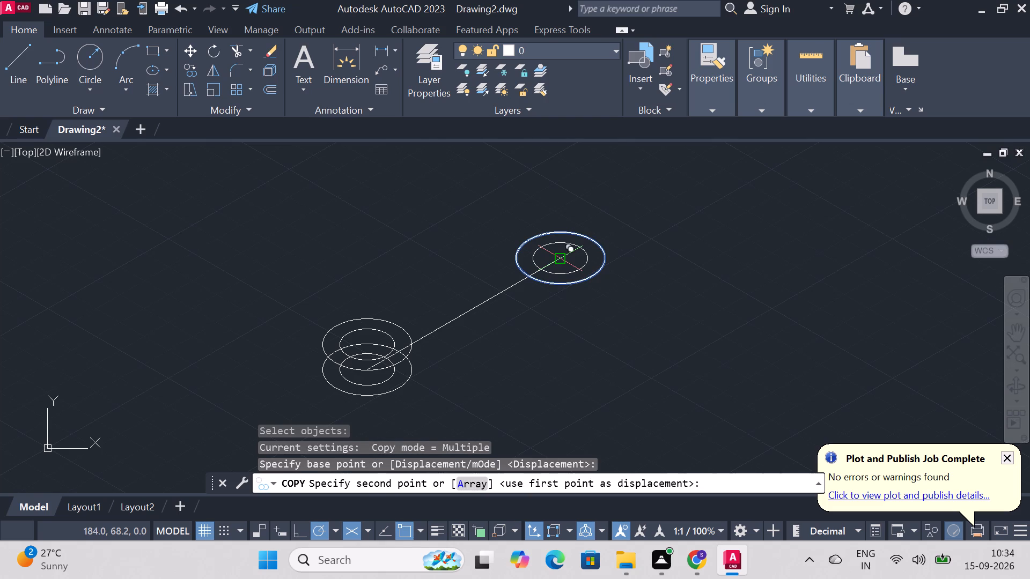
pyautogui.press('9')
pyautogui.press('Return')
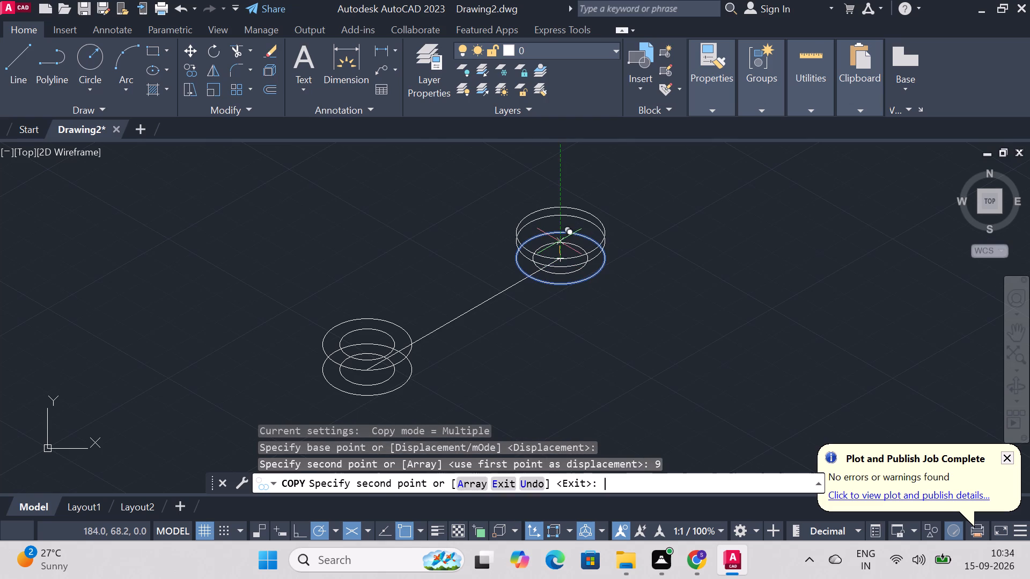
pyautogui.press('Escape')
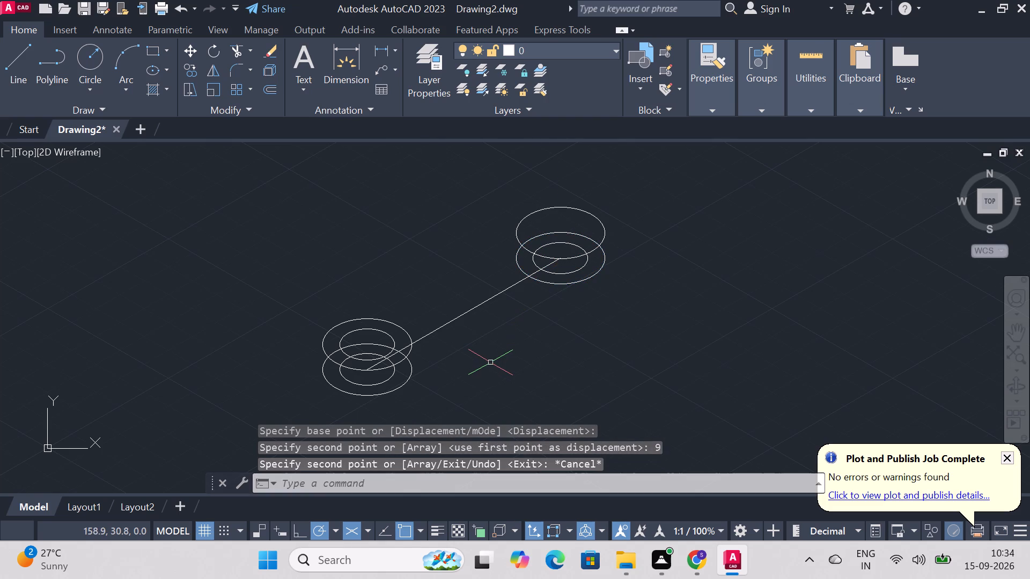
# Copy the radius 8 isocircle at the far end of the 80-unit line 9 units straight up from its centre.
pyautogui.write('copy')
pyautogui.press('Return')
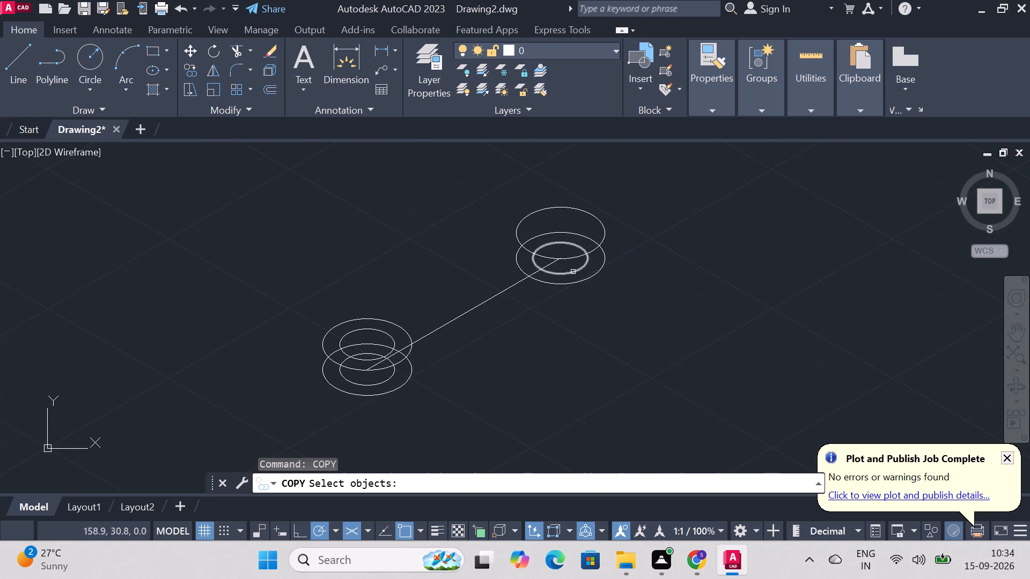
pyautogui.click(573, 272)
pyautogui.press('Return')
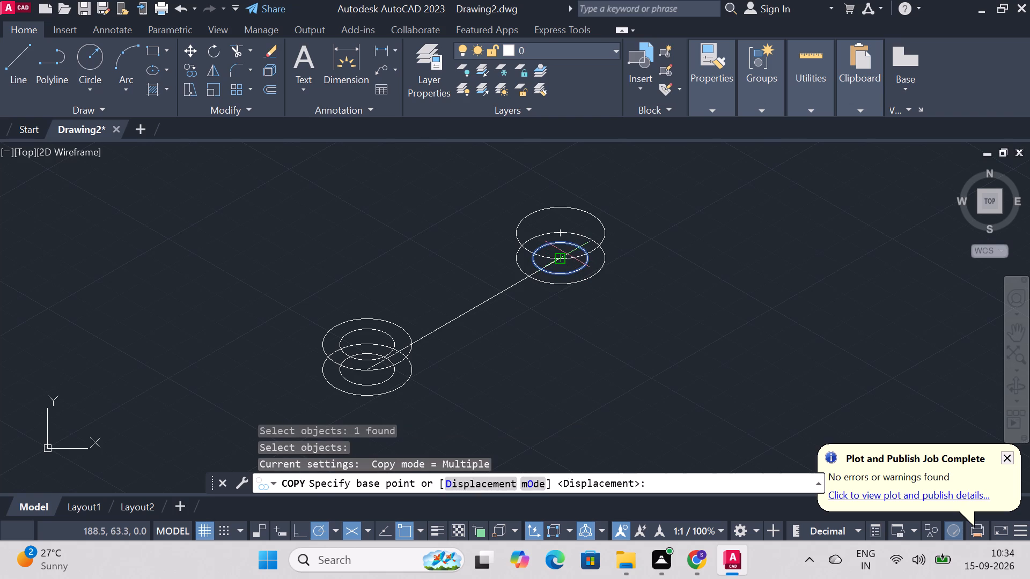
pyautogui.click(559, 259)
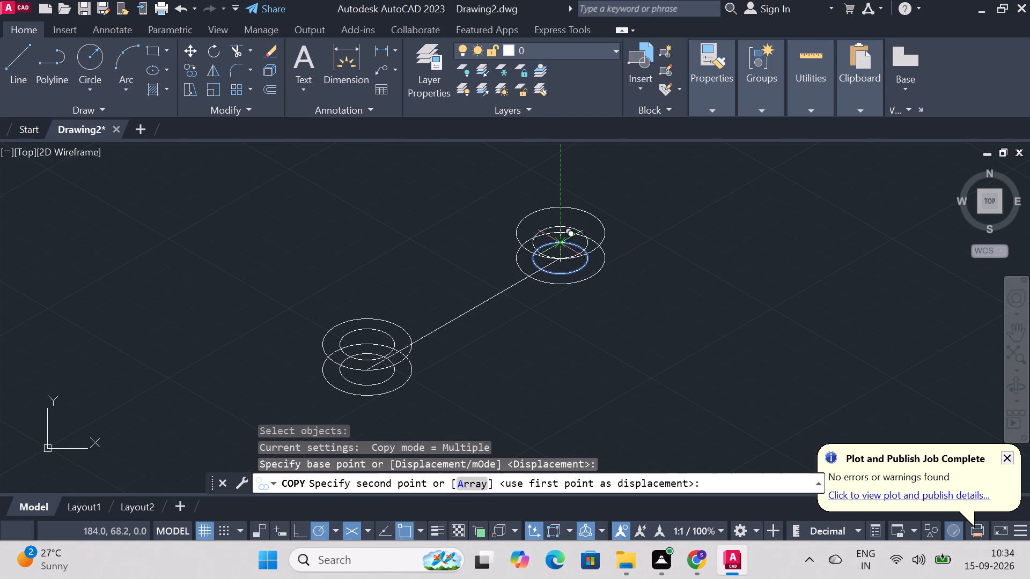
pyautogui.press('9')
pyautogui.press('Return')
pyautogui.press('Escape')
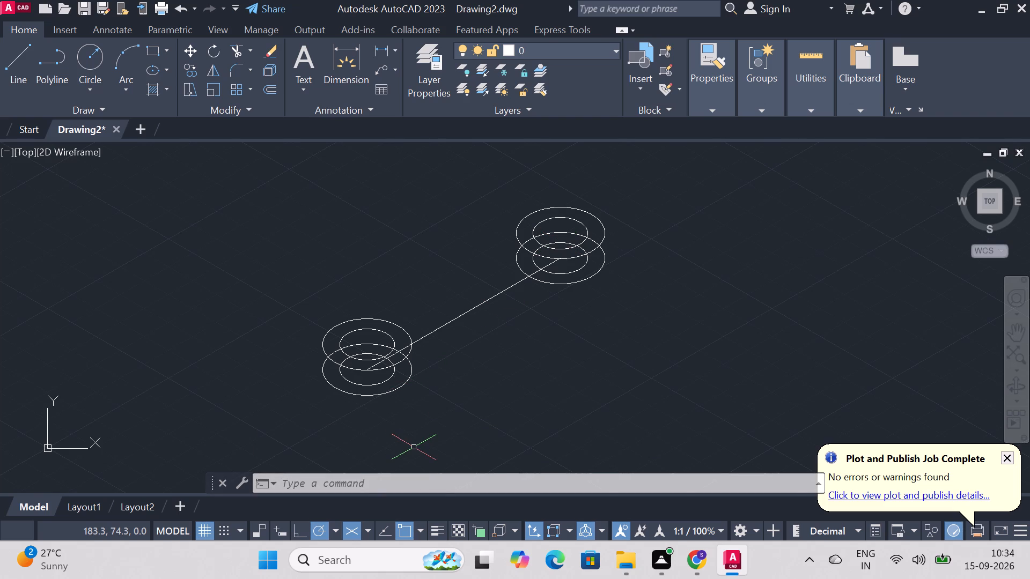
# At the line's start, trim the lower outer isocircle's hidden arc, the lower inner isocircle and the line portion inside the upper outer isocircle.
pyautogui.write('trim')
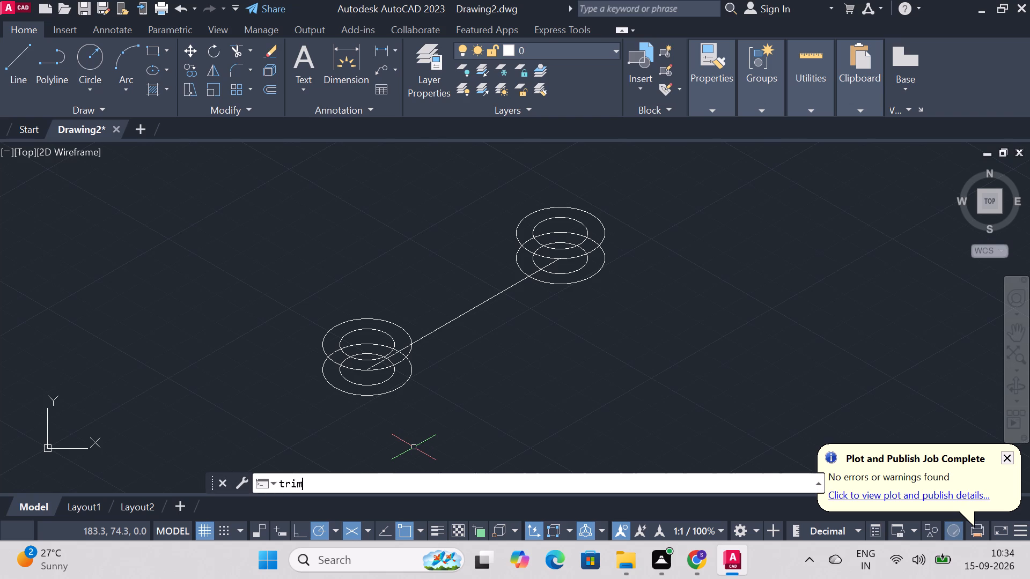
pyautogui.press('Return')
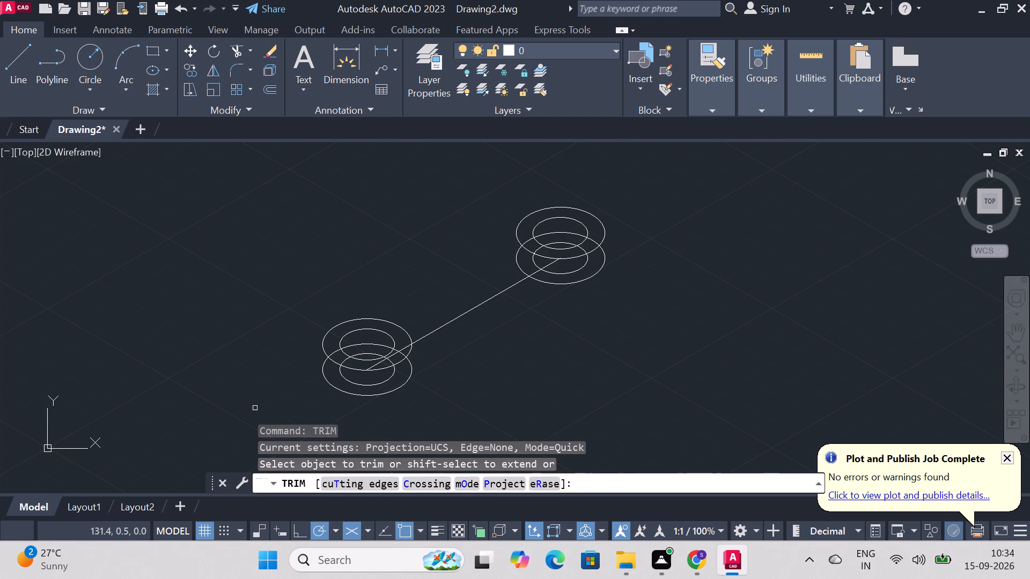
pyautogui.click(365, 356)
pyautogui.click(344, 360)
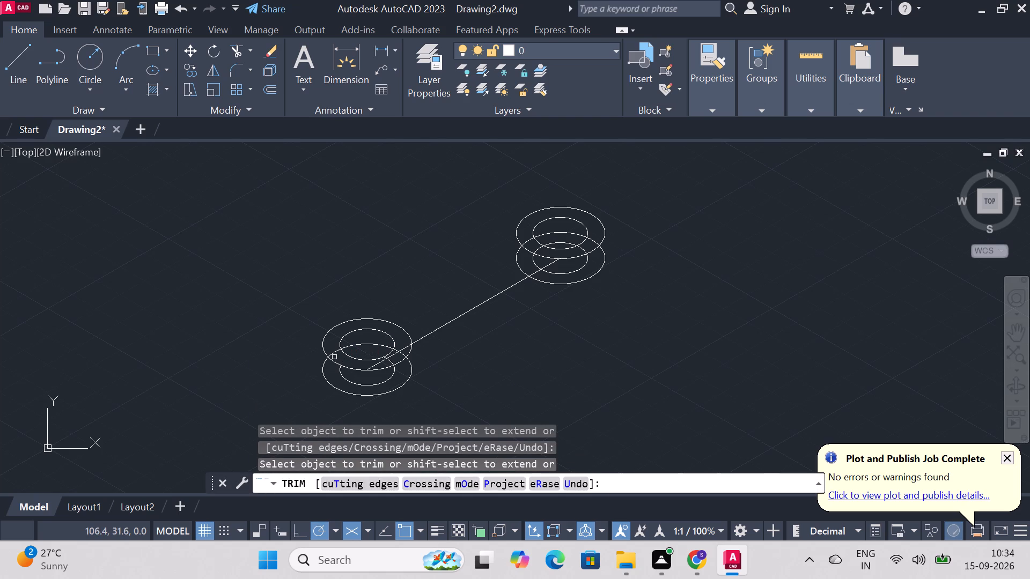
pyautogui.click(334, 353)
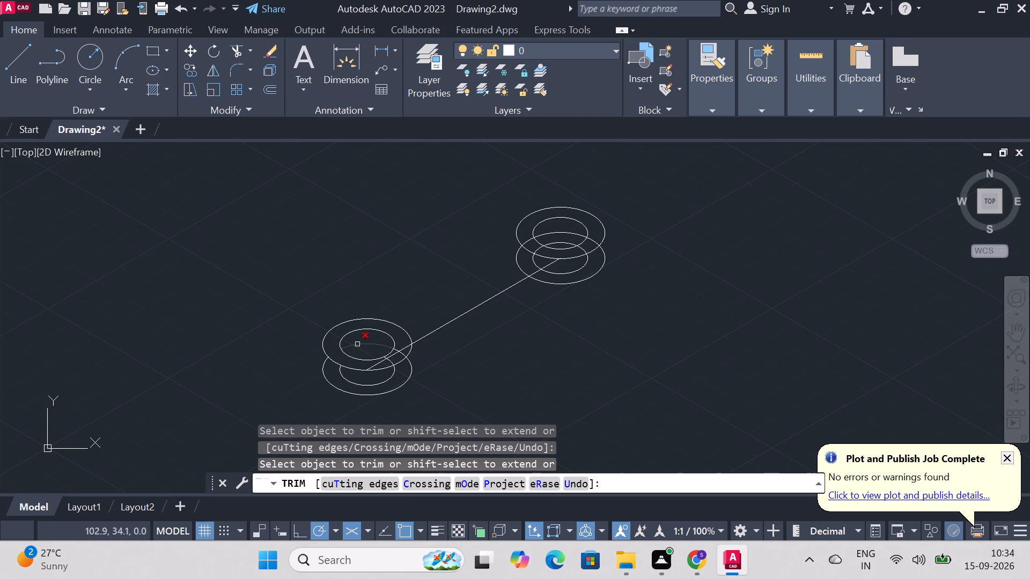
pyautogui.click(357, 344)
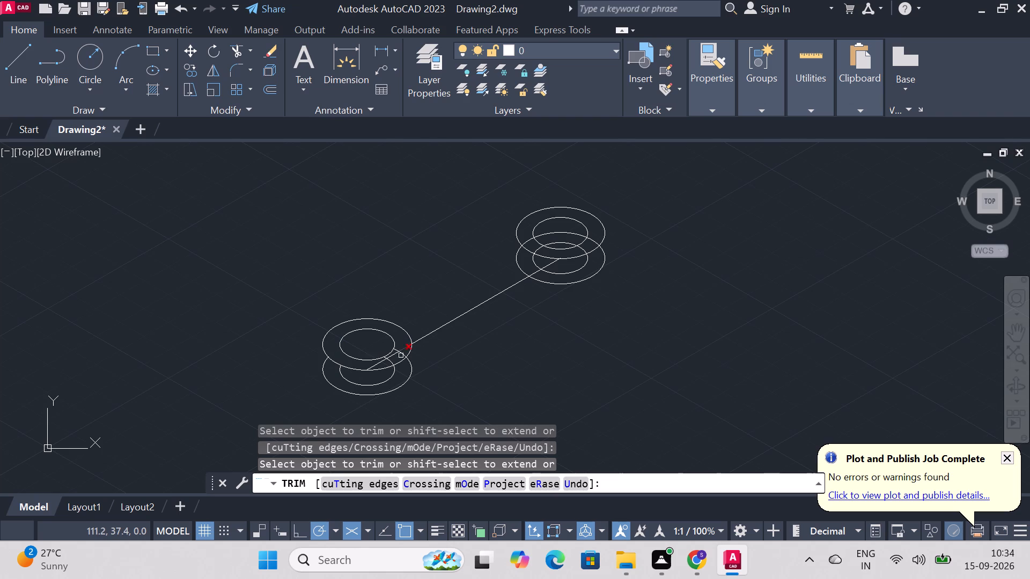
pyautogui.click(389, 361)
pyautogui.click(382, 363)
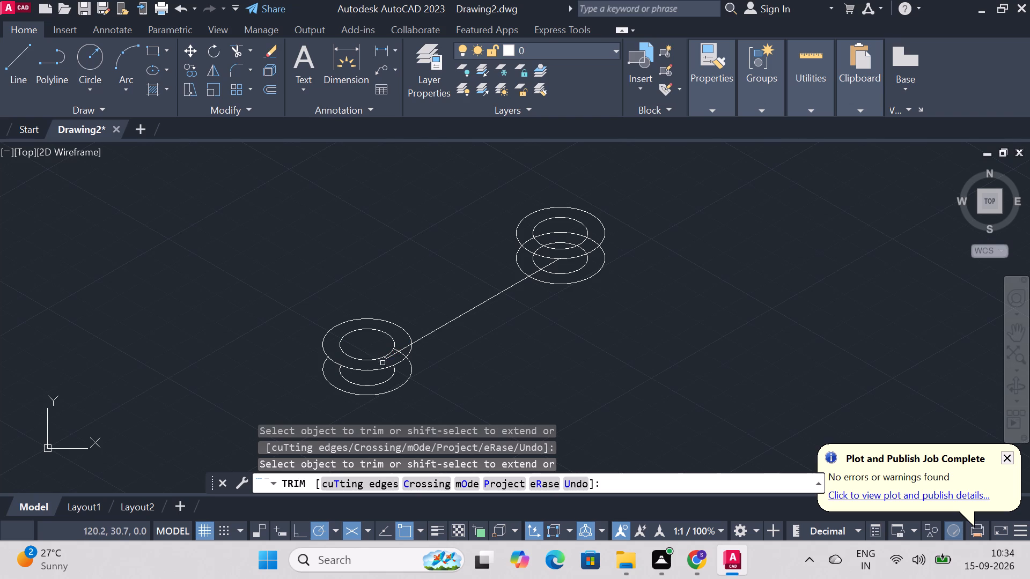
pyautogui.click(387, 360)
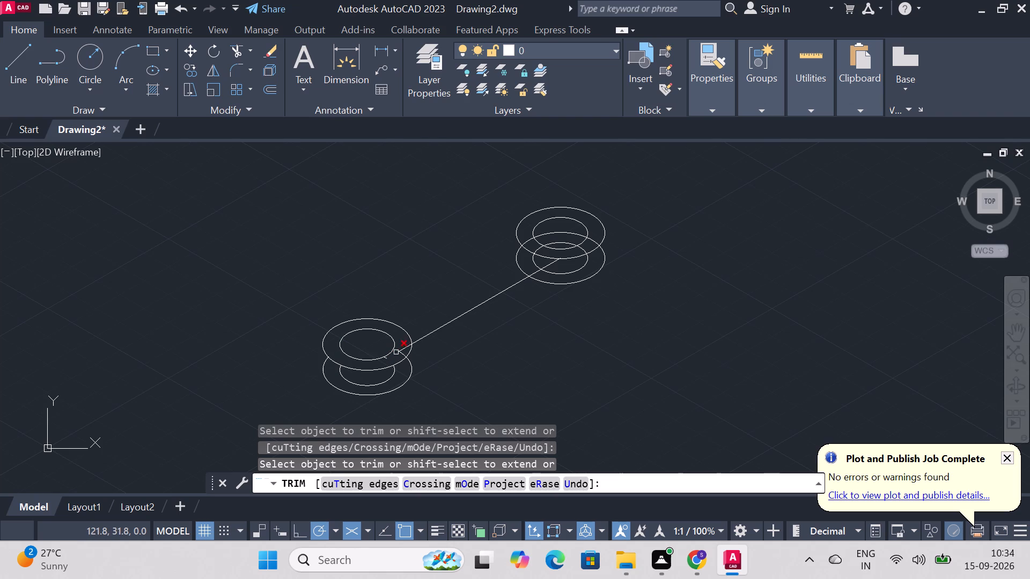
pyautogui.click(397, 352)
pyautogui.click(388, 360)
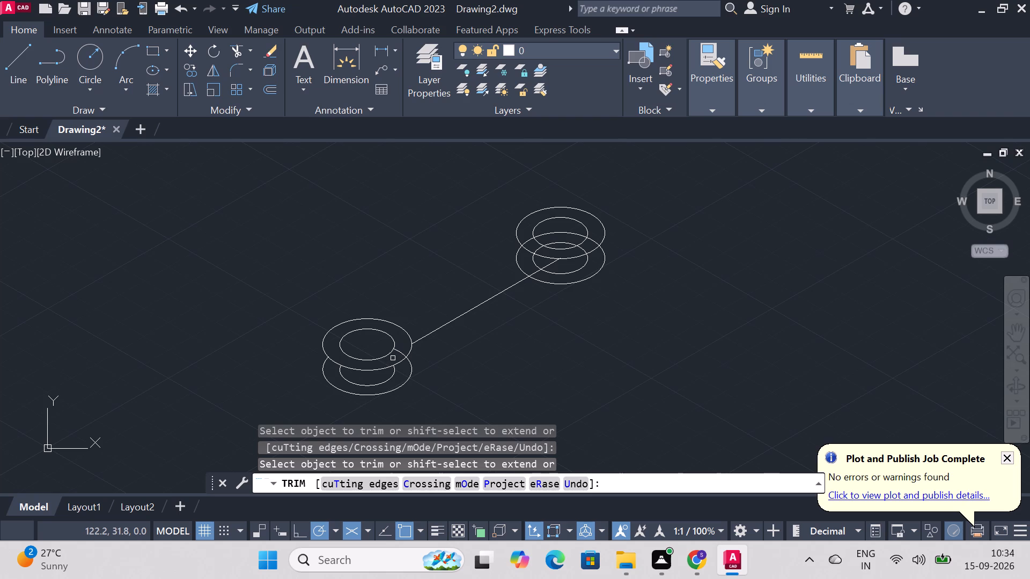
pyautogui.click(398, 354)
pyautogui.click(367, 387)
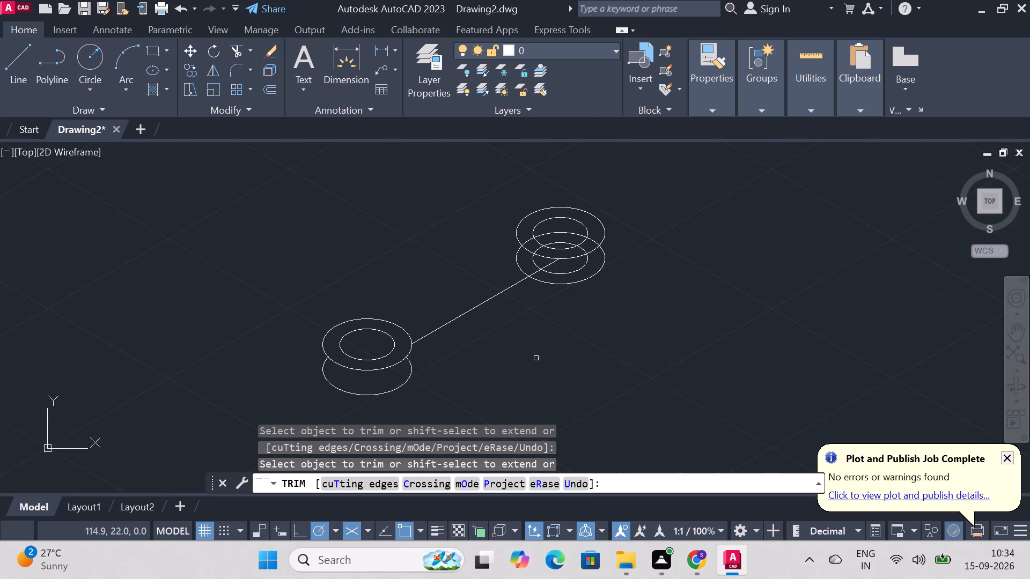
pyautogui.press('Escape')
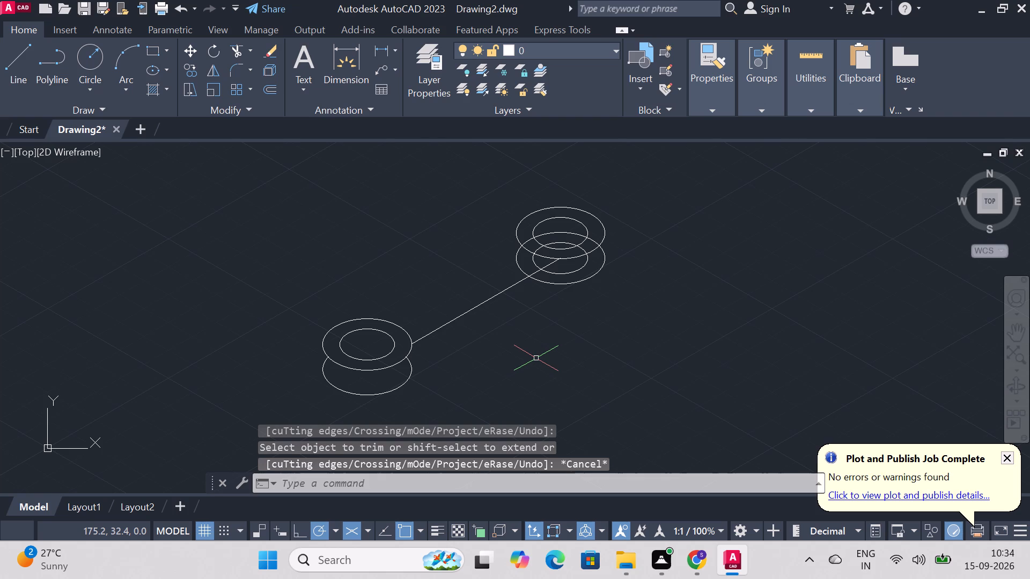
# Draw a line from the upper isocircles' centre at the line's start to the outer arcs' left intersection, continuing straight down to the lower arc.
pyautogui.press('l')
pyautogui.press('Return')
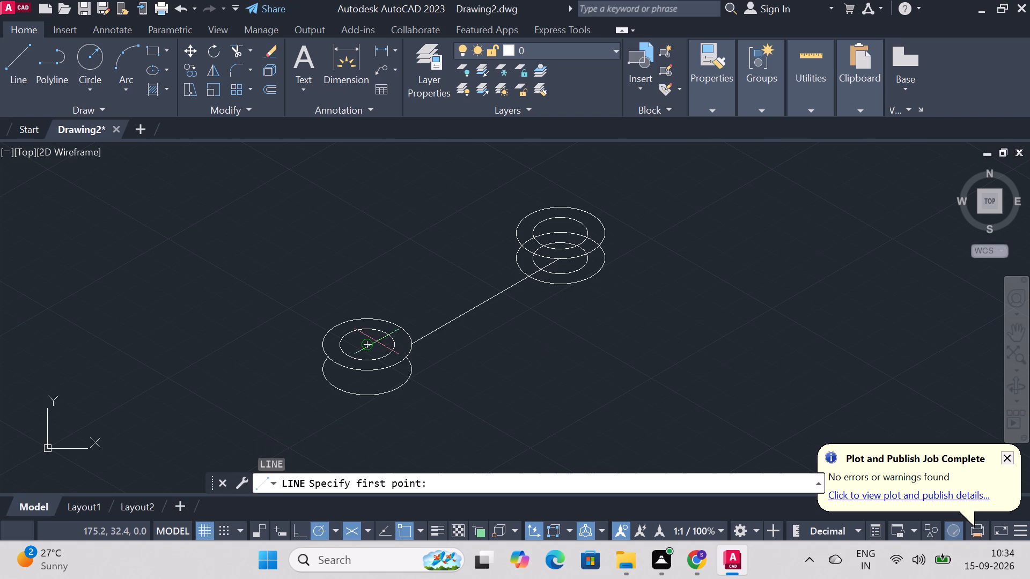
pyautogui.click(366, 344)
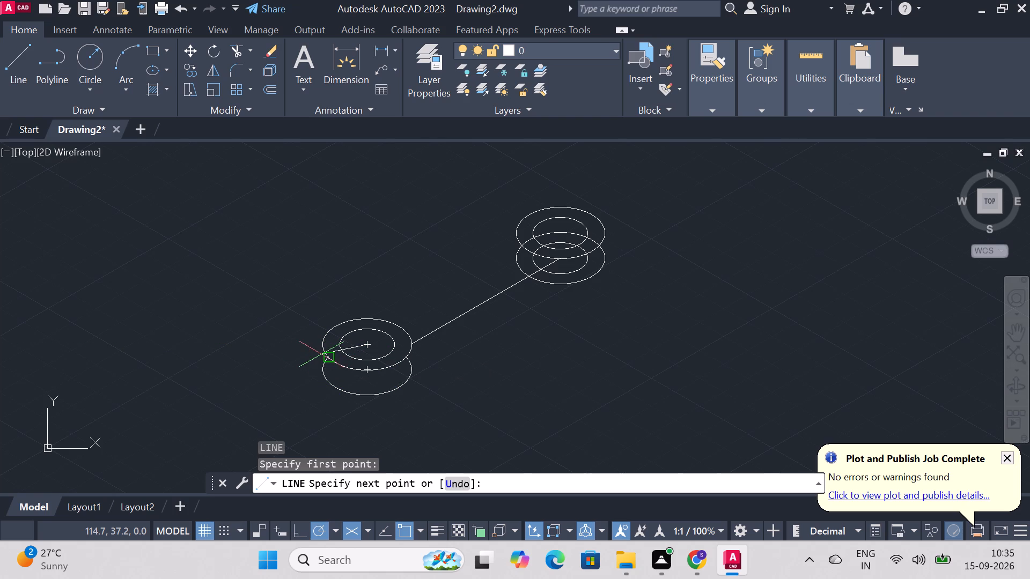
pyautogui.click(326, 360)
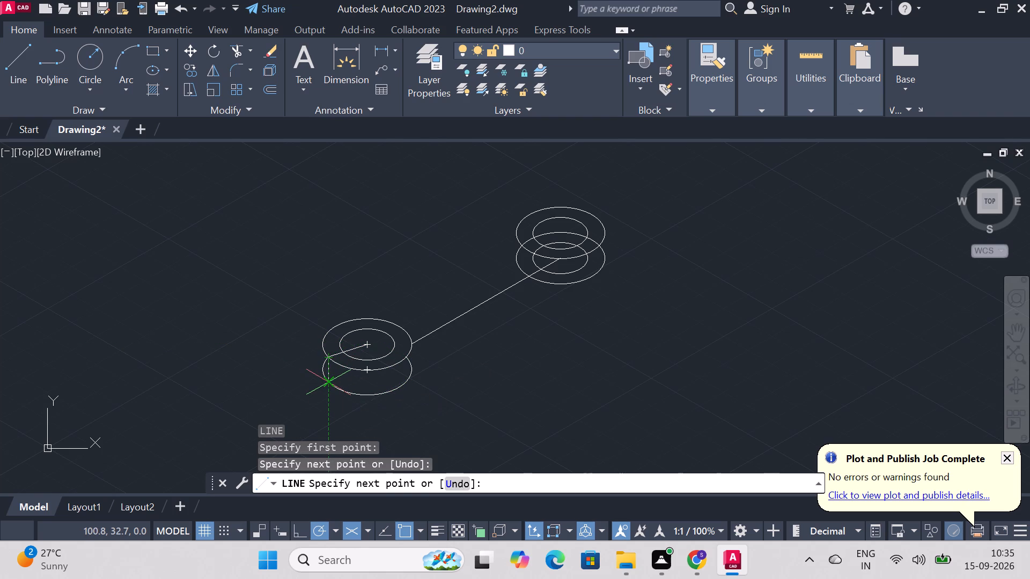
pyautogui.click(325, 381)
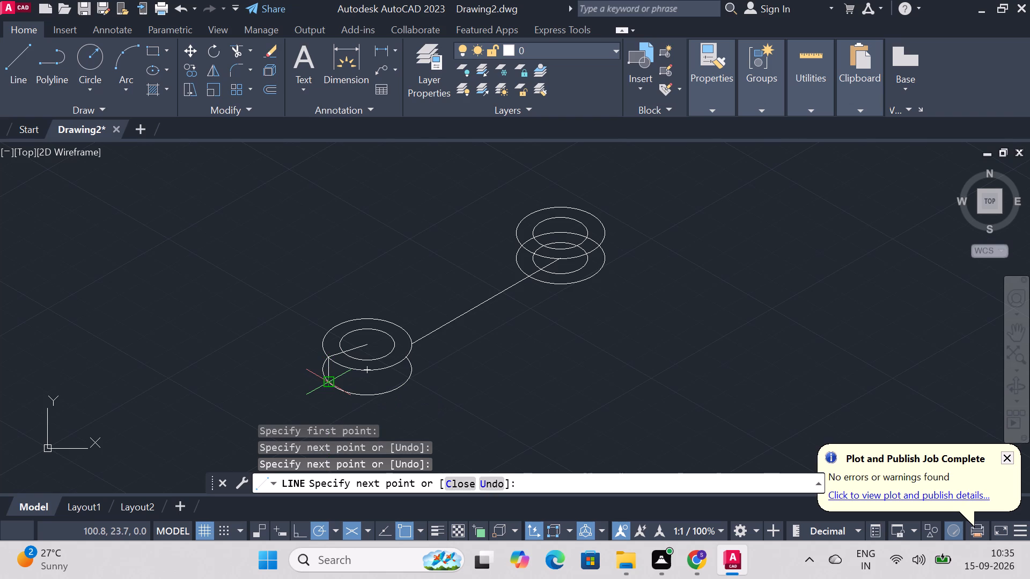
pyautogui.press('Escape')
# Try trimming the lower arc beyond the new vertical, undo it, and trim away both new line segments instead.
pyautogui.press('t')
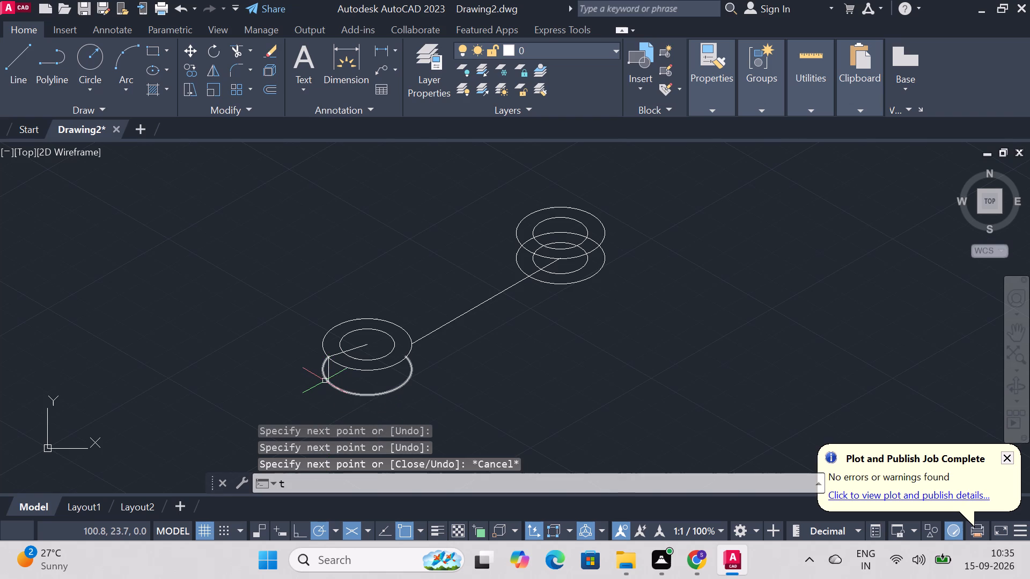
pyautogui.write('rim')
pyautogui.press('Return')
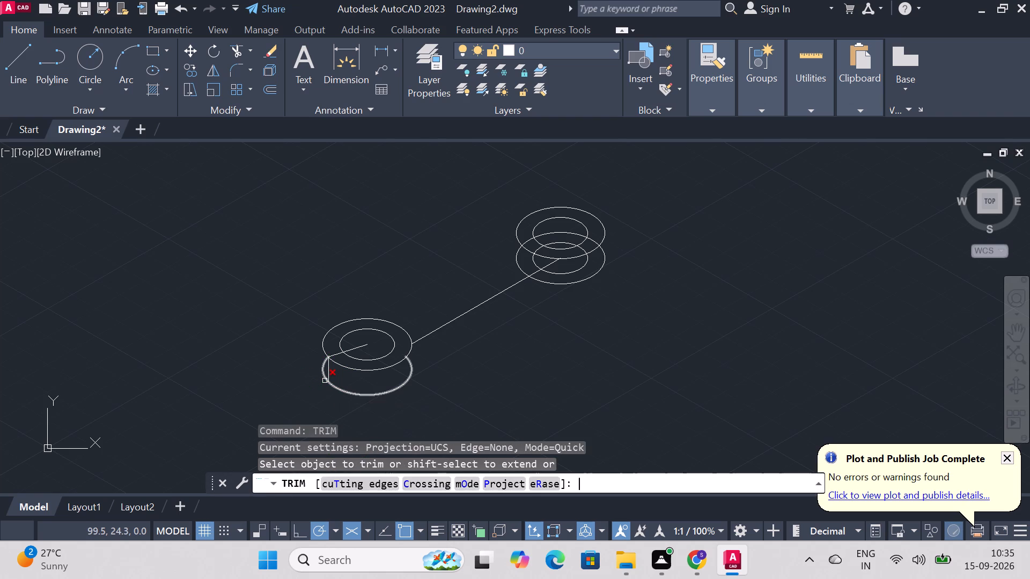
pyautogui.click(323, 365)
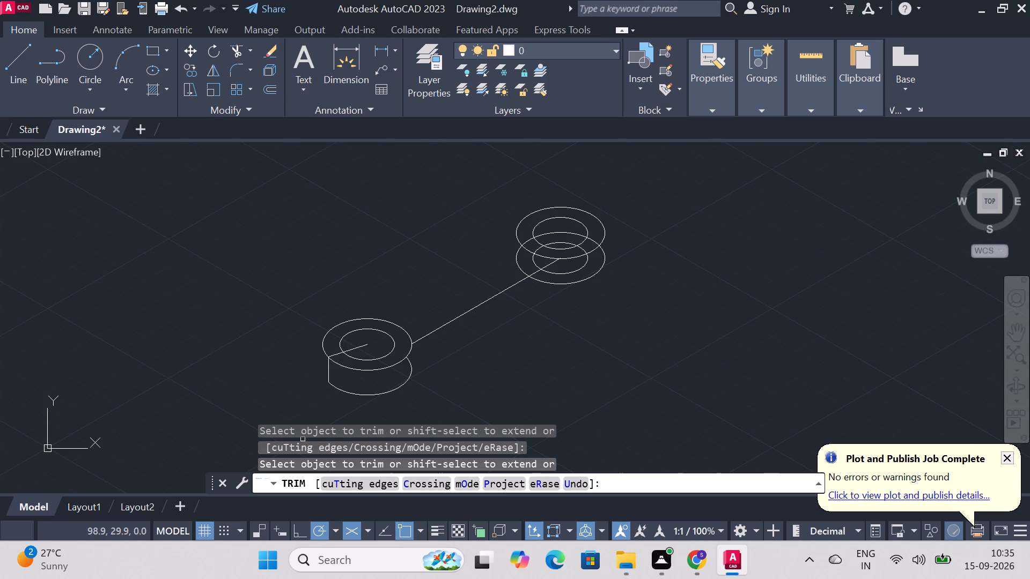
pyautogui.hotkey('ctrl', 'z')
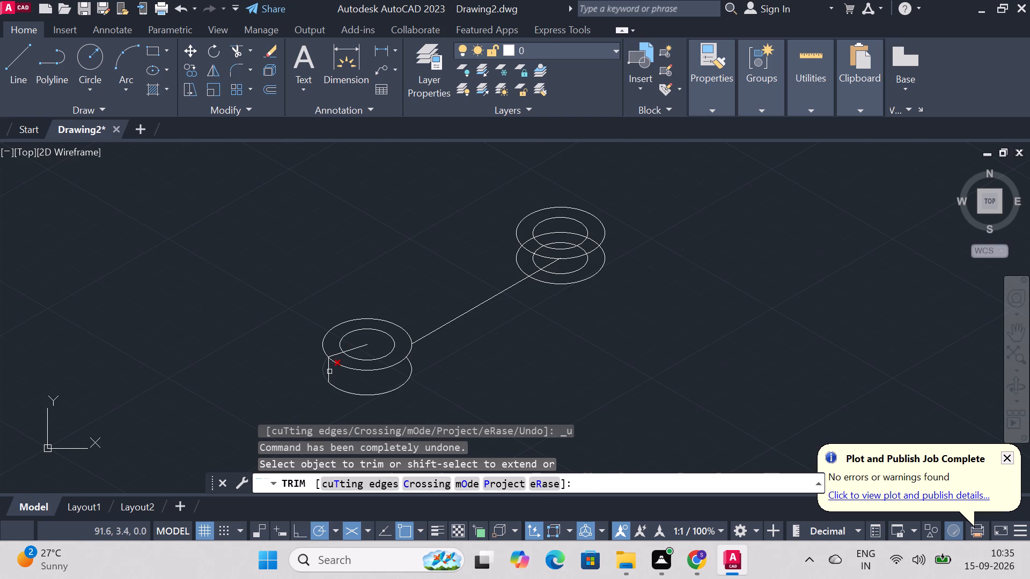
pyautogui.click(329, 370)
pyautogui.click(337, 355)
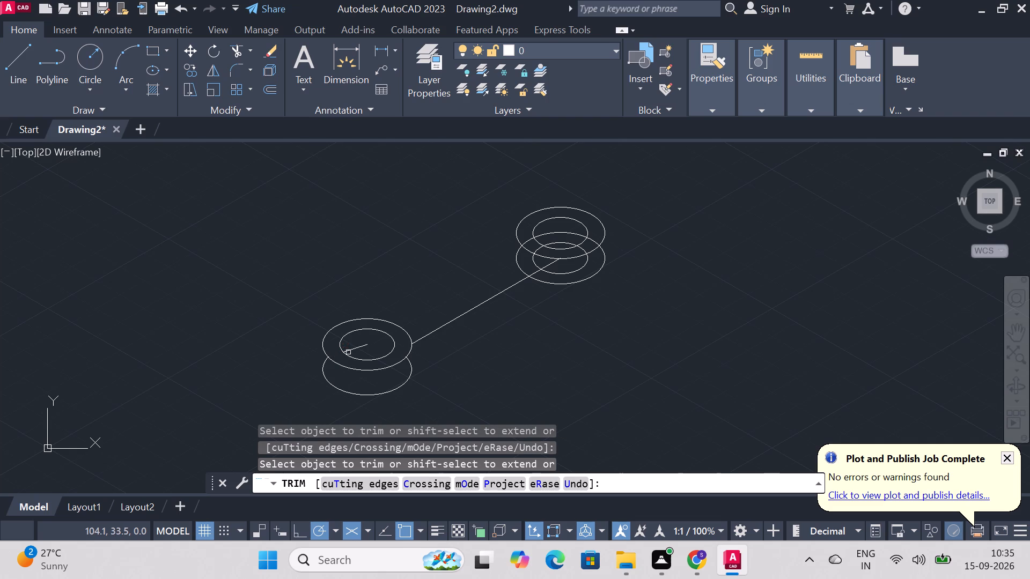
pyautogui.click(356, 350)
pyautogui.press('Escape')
# Draw a line from the same upper centre to the outer isocircle's left quadrant, continuing 9 units straight down to the lower isocircle.
pyautogui.press('l')
pyautogui.press('Return')
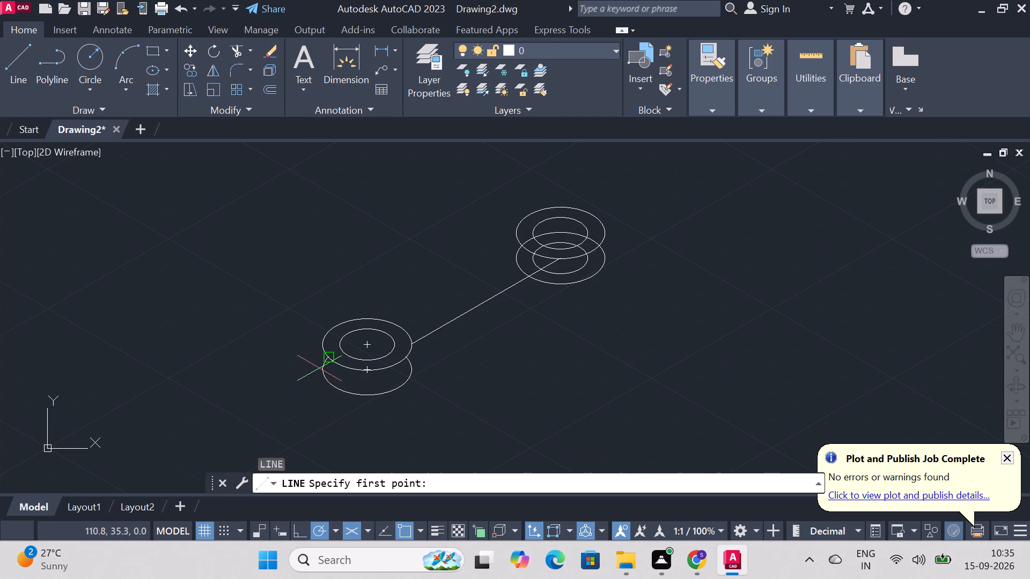
pyautogui.click(364, 343)
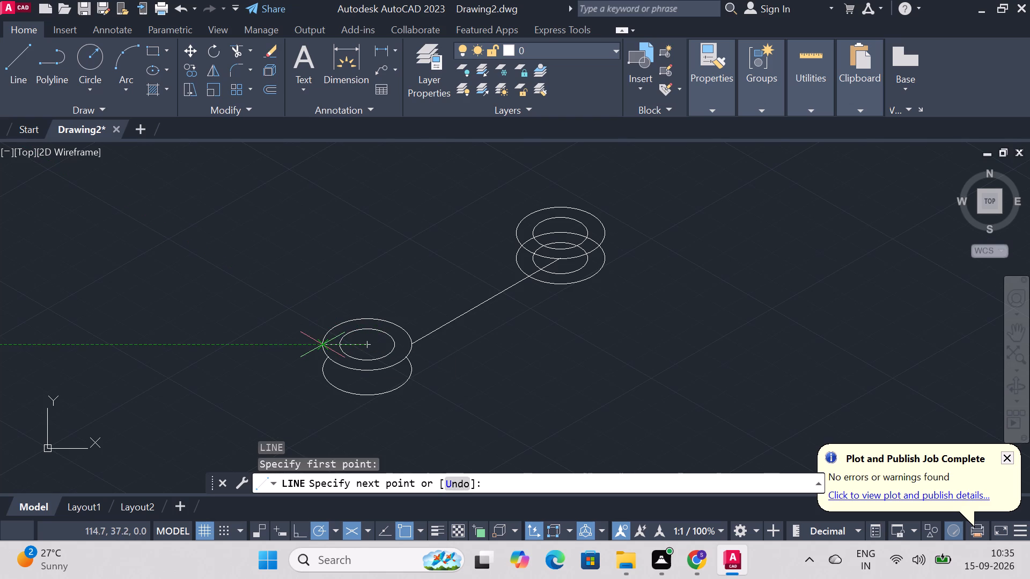
pyautogui.click(322, 344)
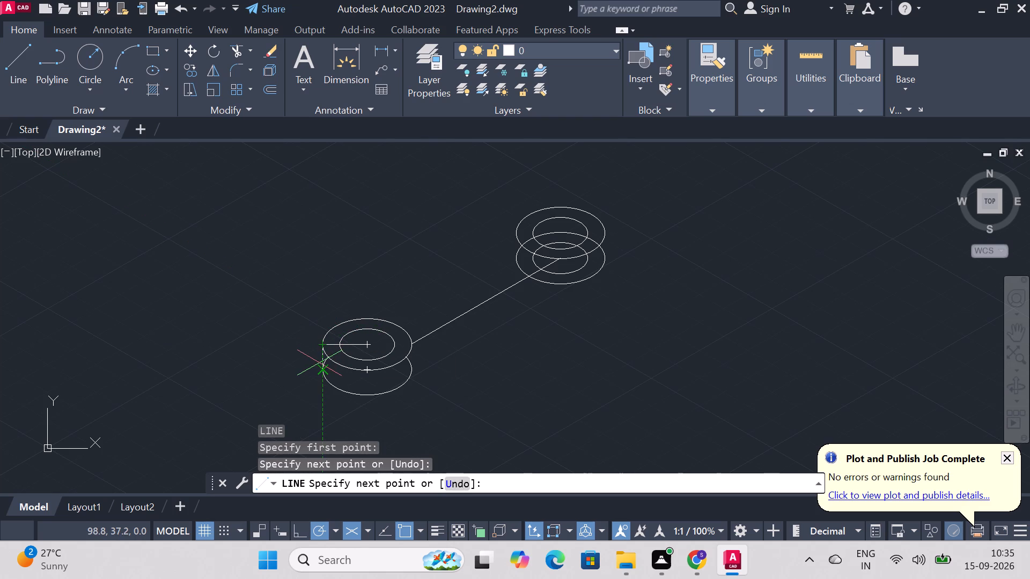
pyautogui.click(320, 368)
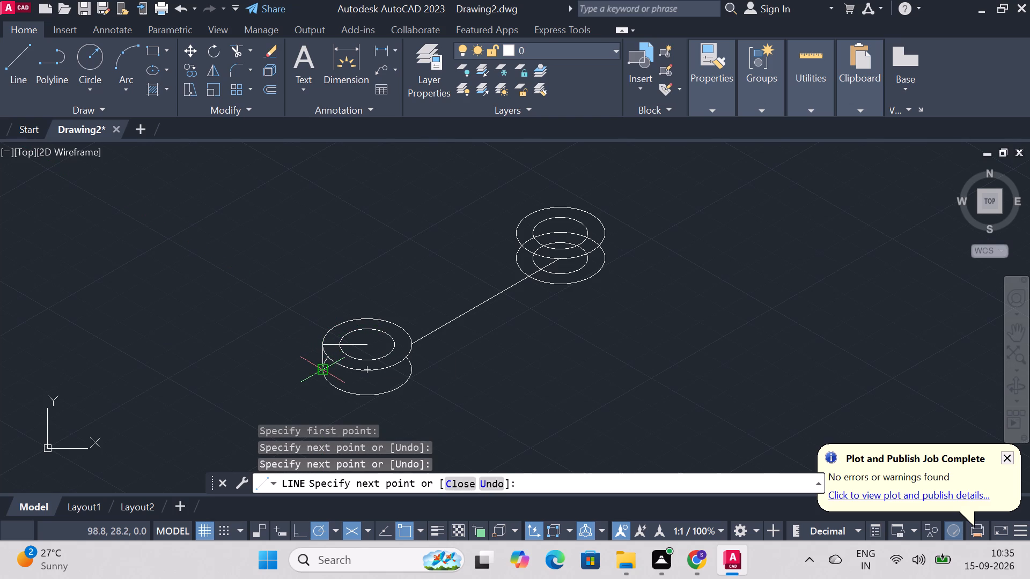
pyautogui.press('Escape')
# Trim the lower arc's hidden left end behind the vertical edge and remove both portions of the horizontal line to the centre.
pyautogui.write('trim')
pyautogui.press('Return')
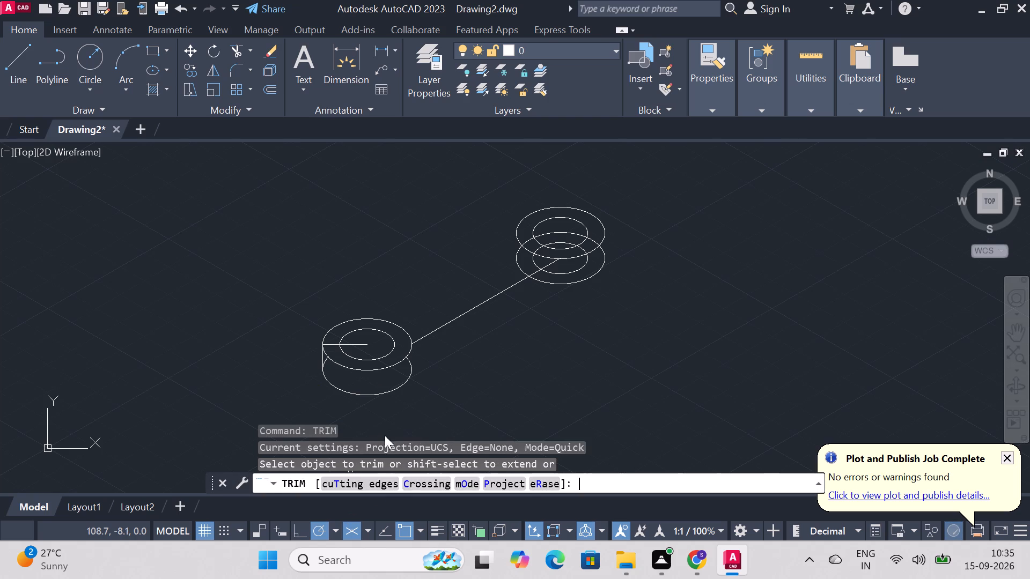
pyautogui.click(327, 363)
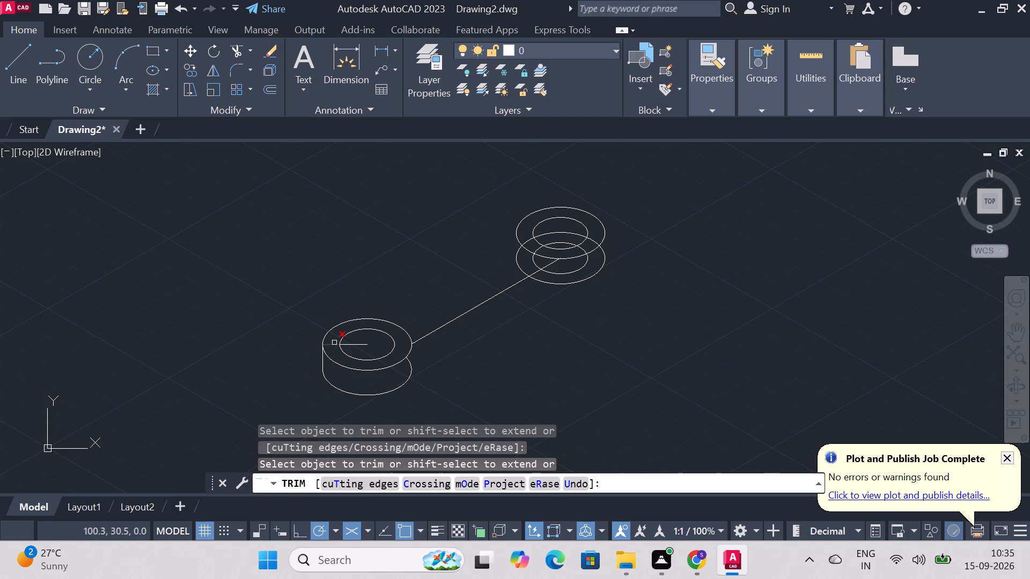
pyautogui.click(334, 343)
pyautogui.click(359, 345)
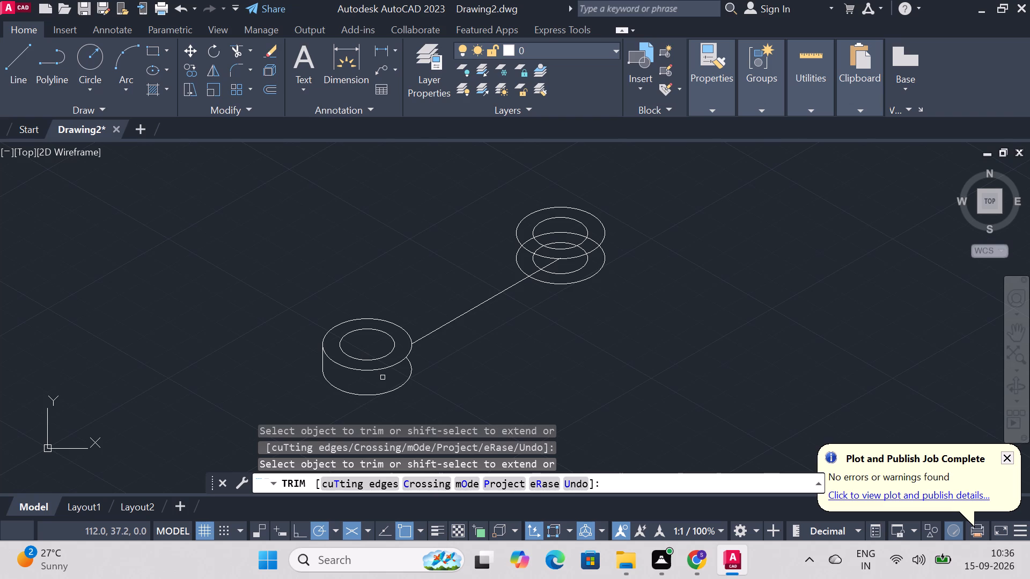
pyautogui.press('Escape')
# Draw a line from the same upper centre to the outer isocircle's right edge, continuing straight down to the lower isocircle.
pyautogui.press('l')
pyautogui.press('Return')
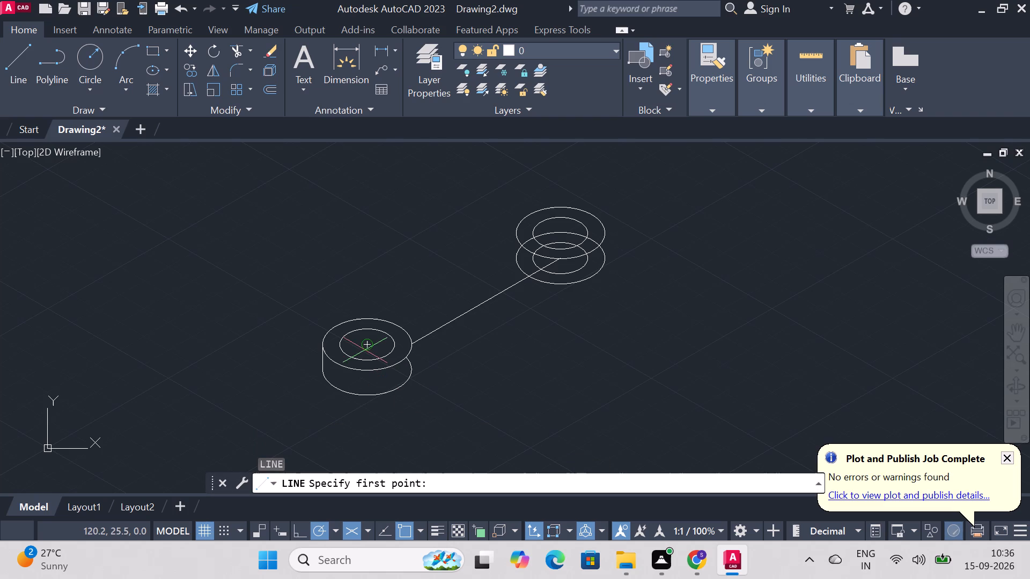
pyautogui.click(363, 344)
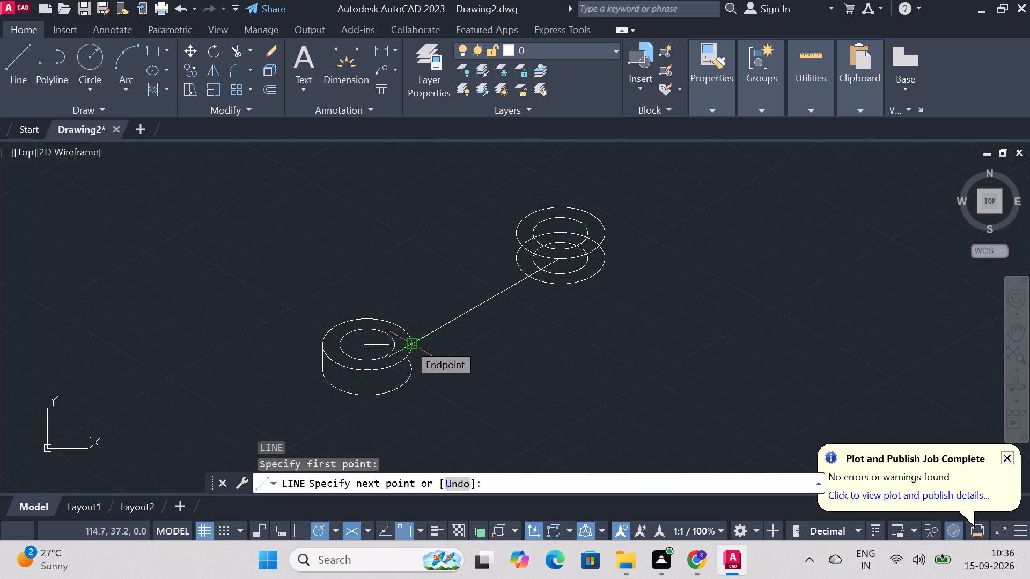
pyautogui.click(409, 343)
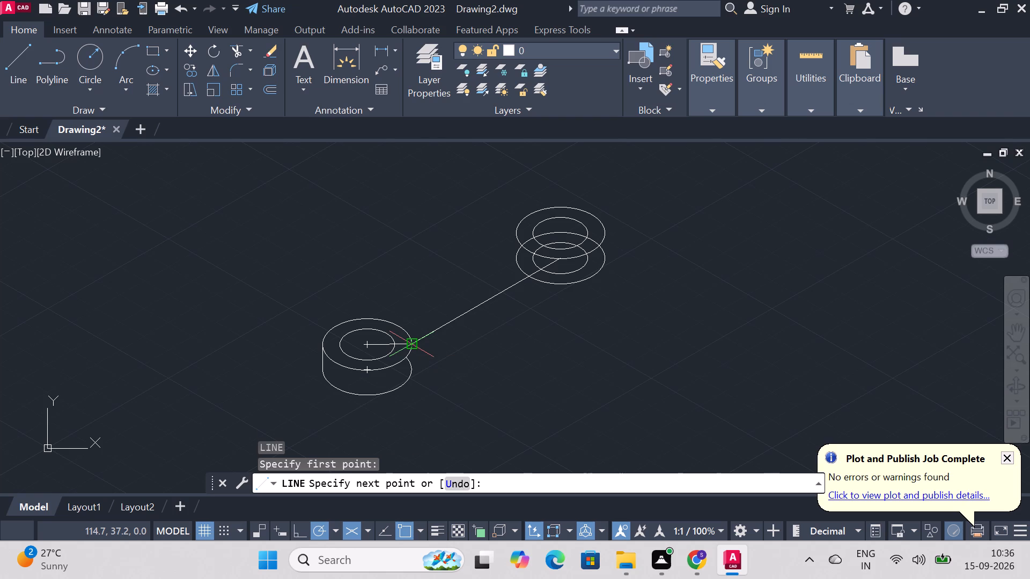
pyautogui.click(410, 374)
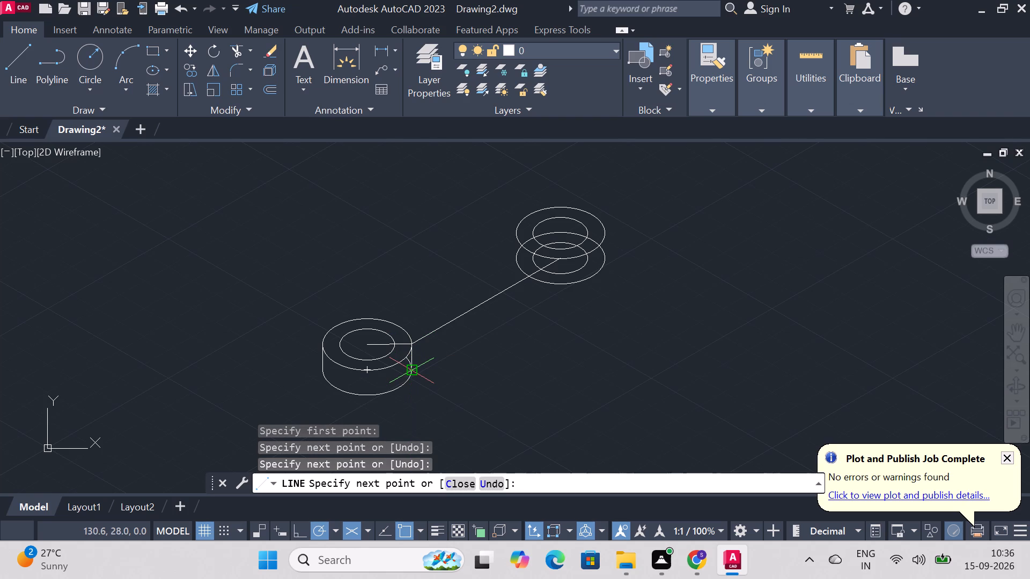
pyautogui.press('Escape')
# Trim the lower arc's hidden right end beside the vertical edge and remove both portions of the line to the centre.
pyautogui.write('trim')
pyautogui.press('Return')
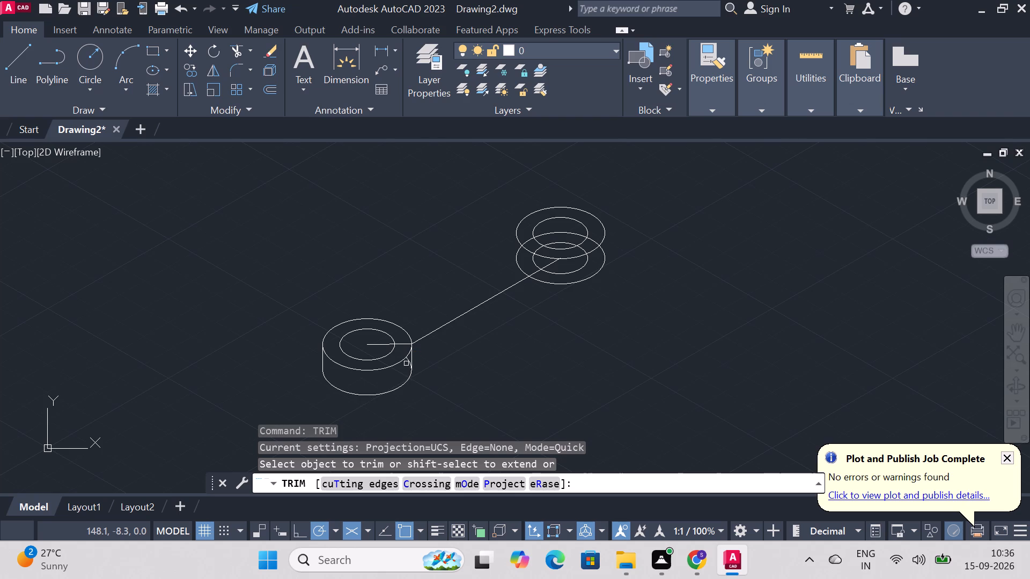
pyautogui.click(408, 362)
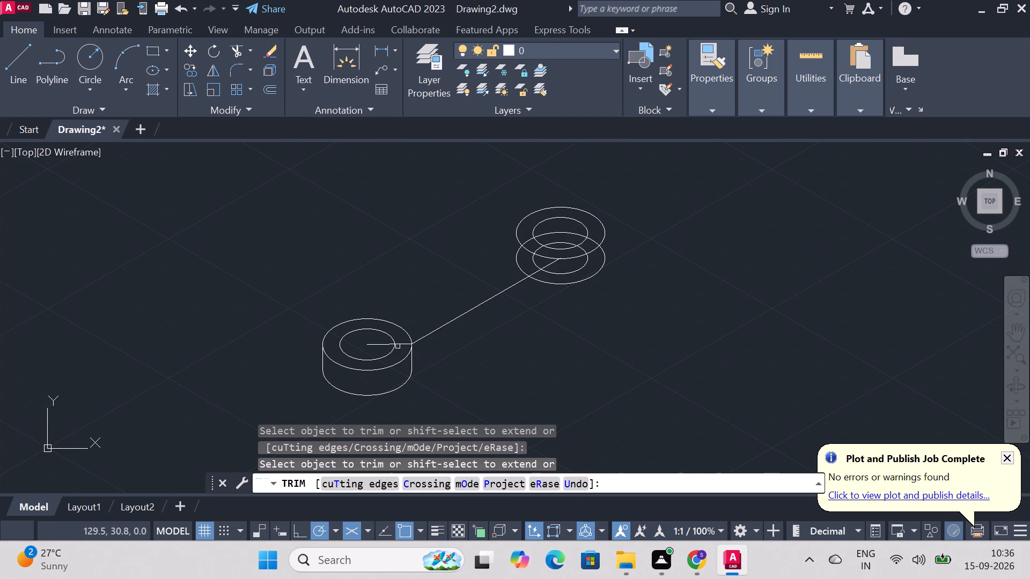
pyautogui.click(402, 346)
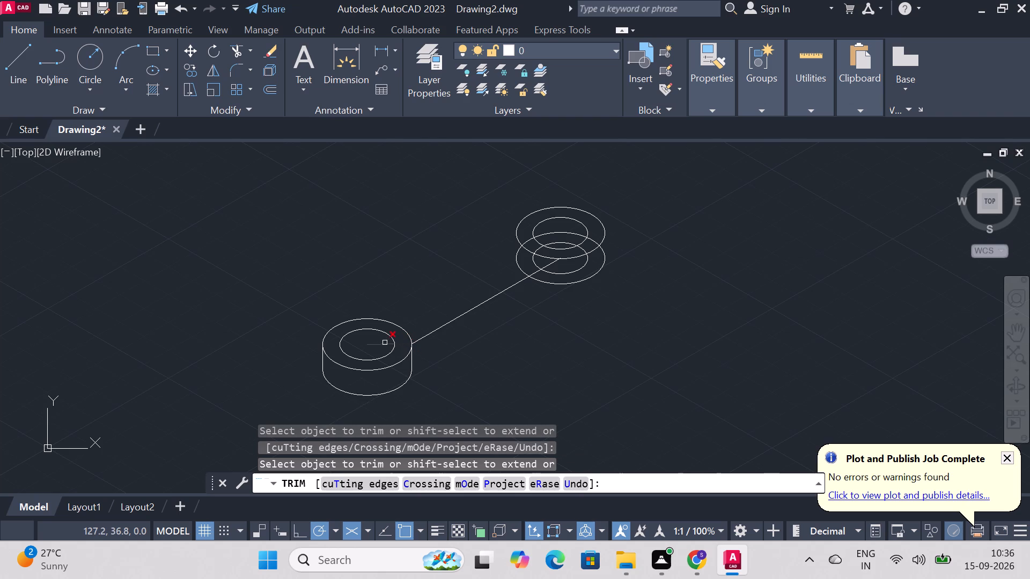
pyautogui.click(385, 345)
pyautogui.press('l')
pyautogui.press('i')
pyautogui.press('Return')
pyautogui.press('Escape')
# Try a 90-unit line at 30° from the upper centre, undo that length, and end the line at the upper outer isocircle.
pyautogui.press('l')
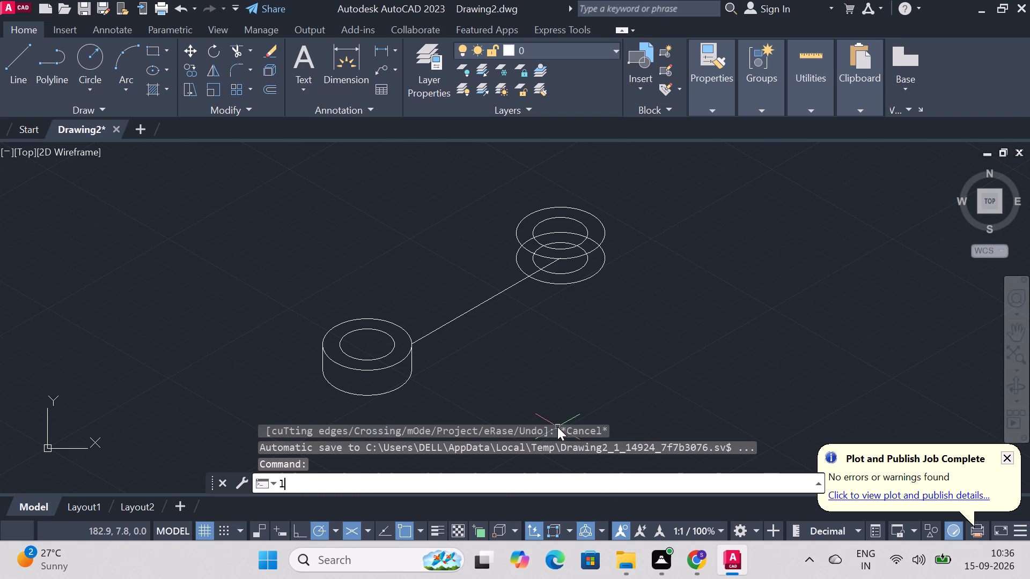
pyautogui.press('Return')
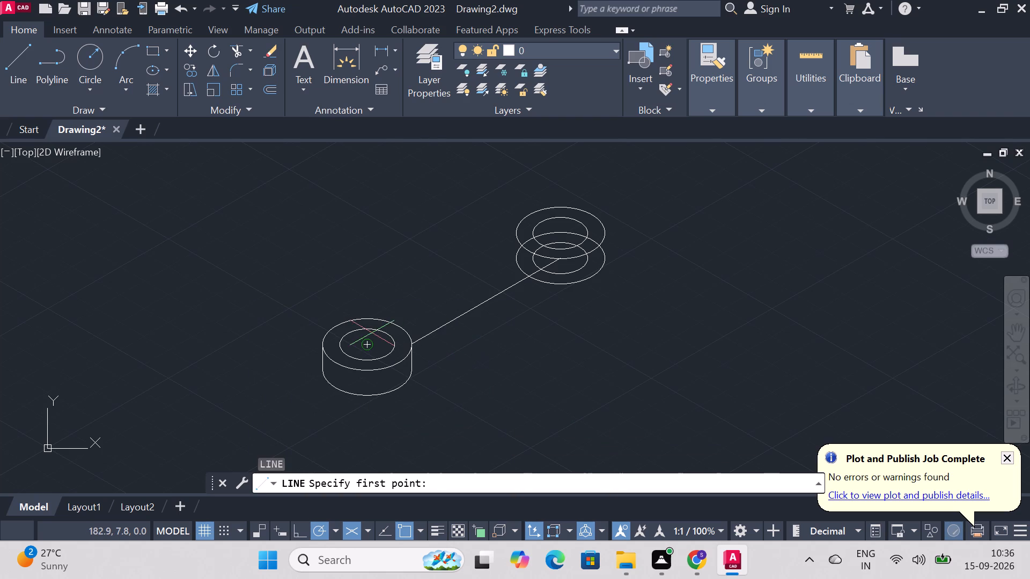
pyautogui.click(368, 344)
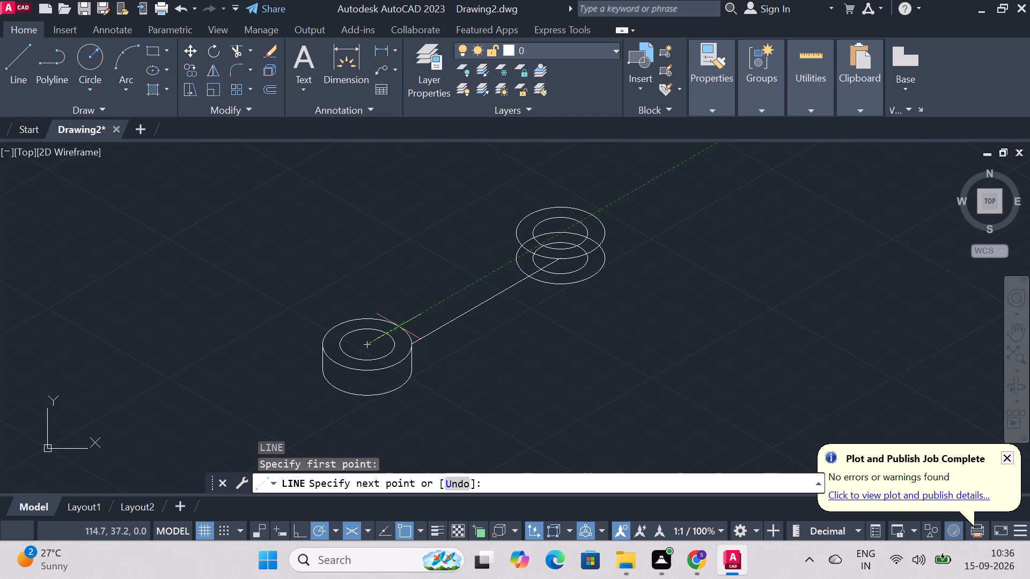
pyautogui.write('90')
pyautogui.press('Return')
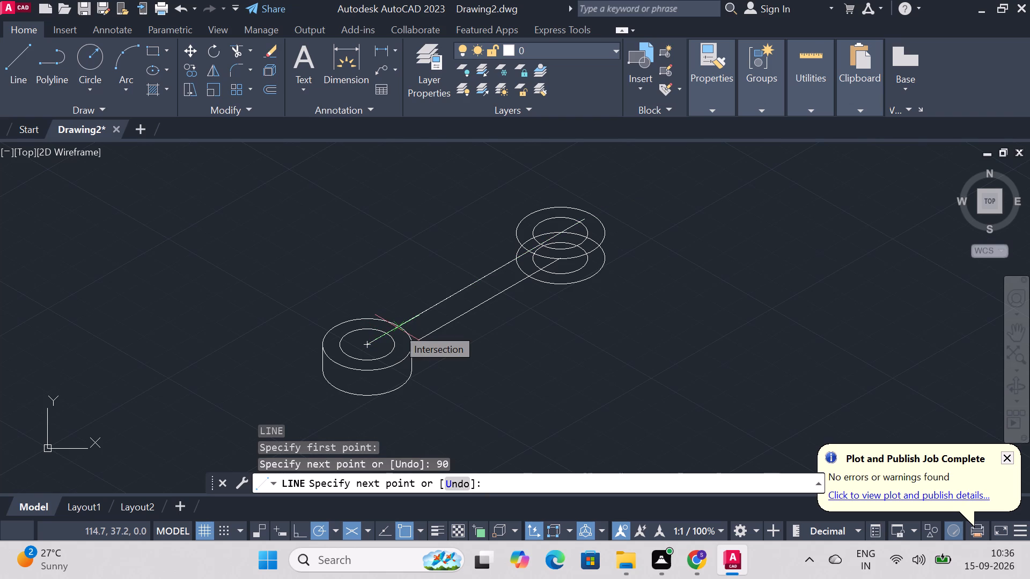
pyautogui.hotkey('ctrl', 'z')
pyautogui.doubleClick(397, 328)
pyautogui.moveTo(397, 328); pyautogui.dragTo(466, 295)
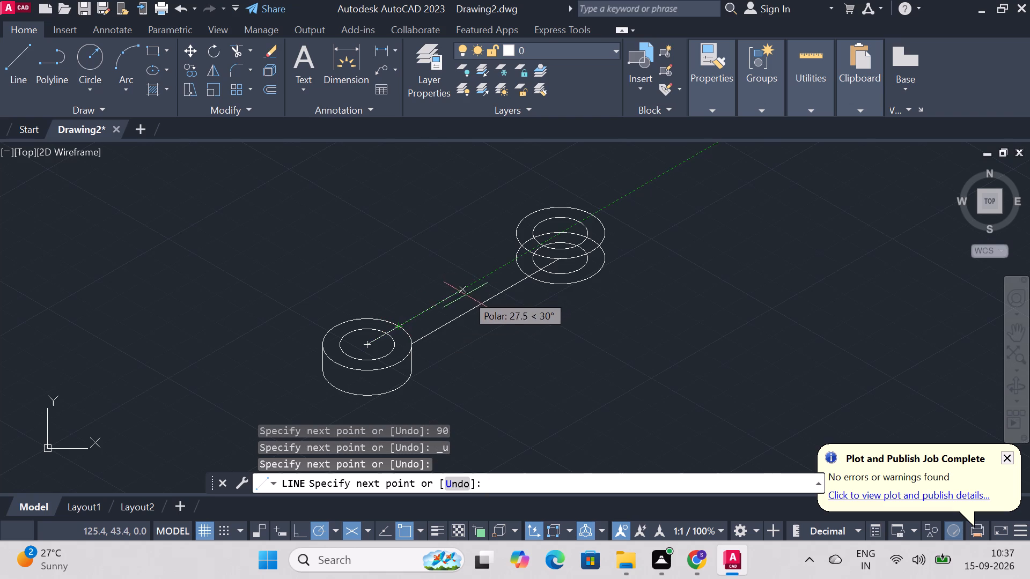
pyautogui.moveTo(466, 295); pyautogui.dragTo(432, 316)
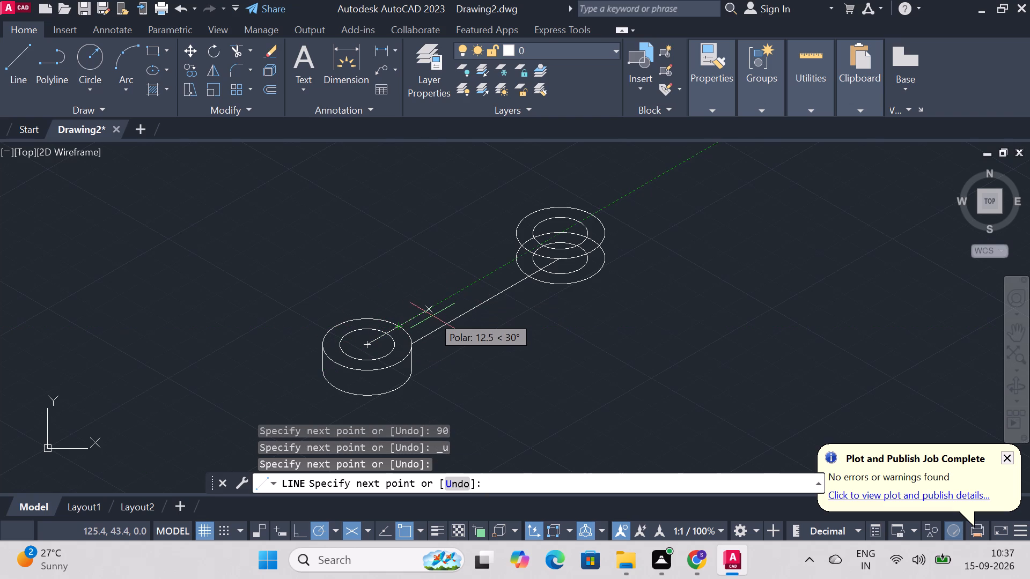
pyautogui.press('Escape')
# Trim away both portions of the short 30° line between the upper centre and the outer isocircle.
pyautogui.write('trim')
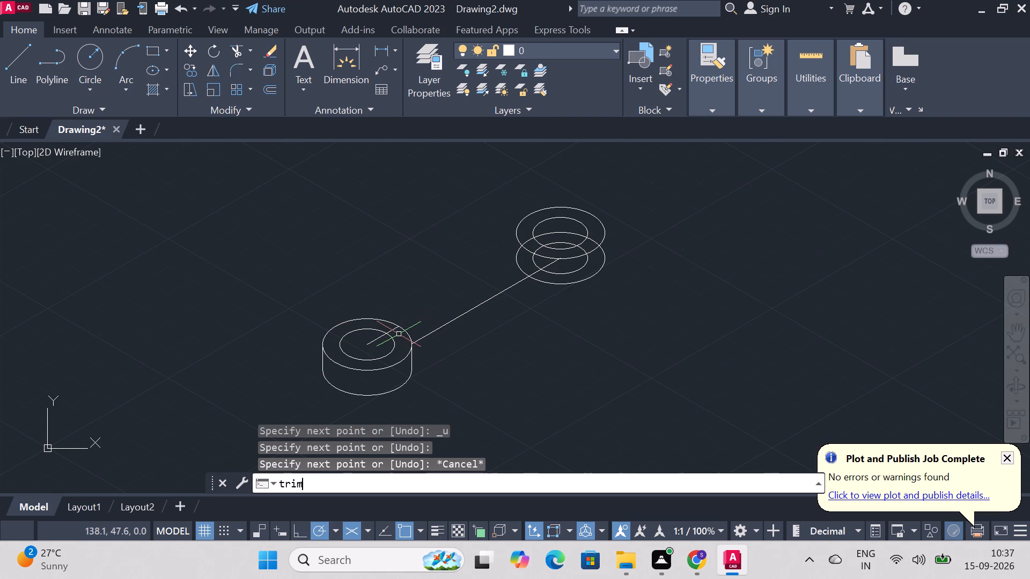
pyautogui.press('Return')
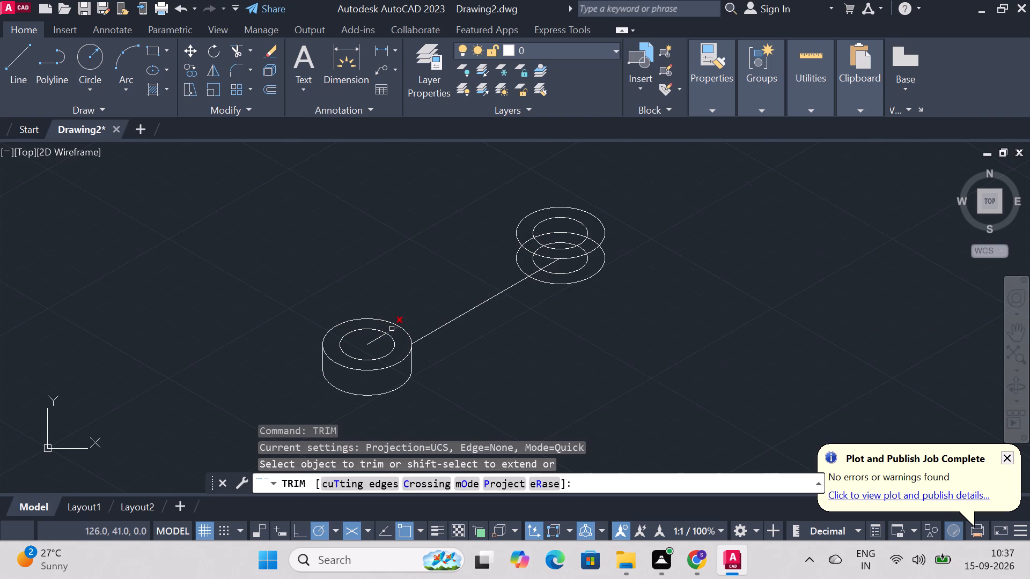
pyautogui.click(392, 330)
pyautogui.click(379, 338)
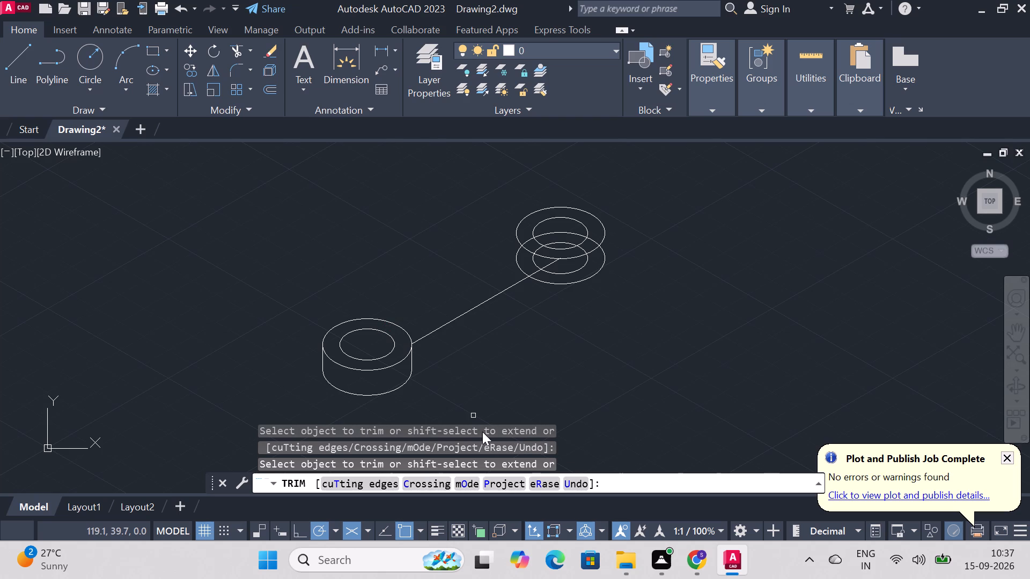
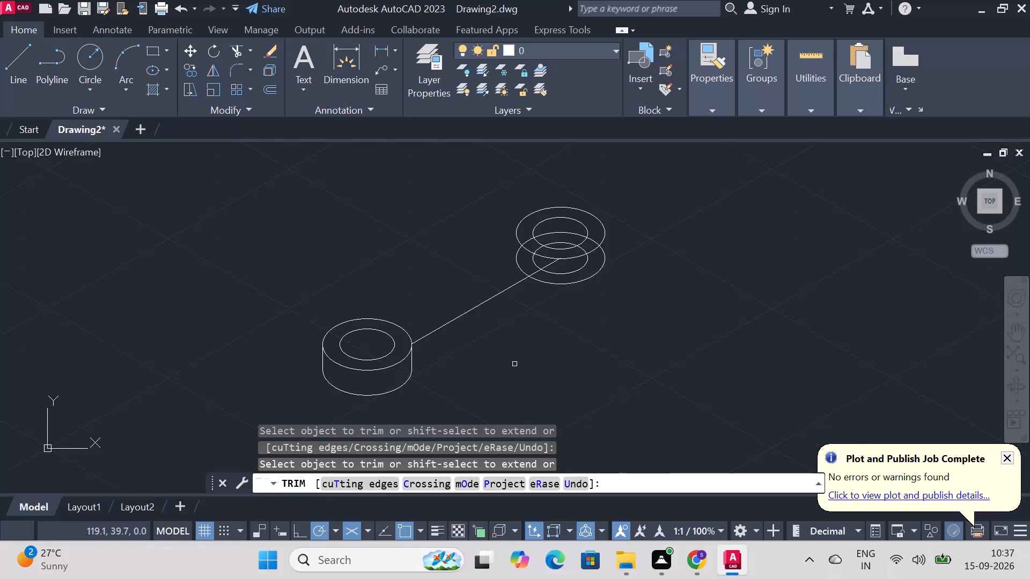
# Draw an 80-unit line at 30° from the near ring's upper centre, continuing down to the far ring's lower centre.
pyautogui.press('Escape')
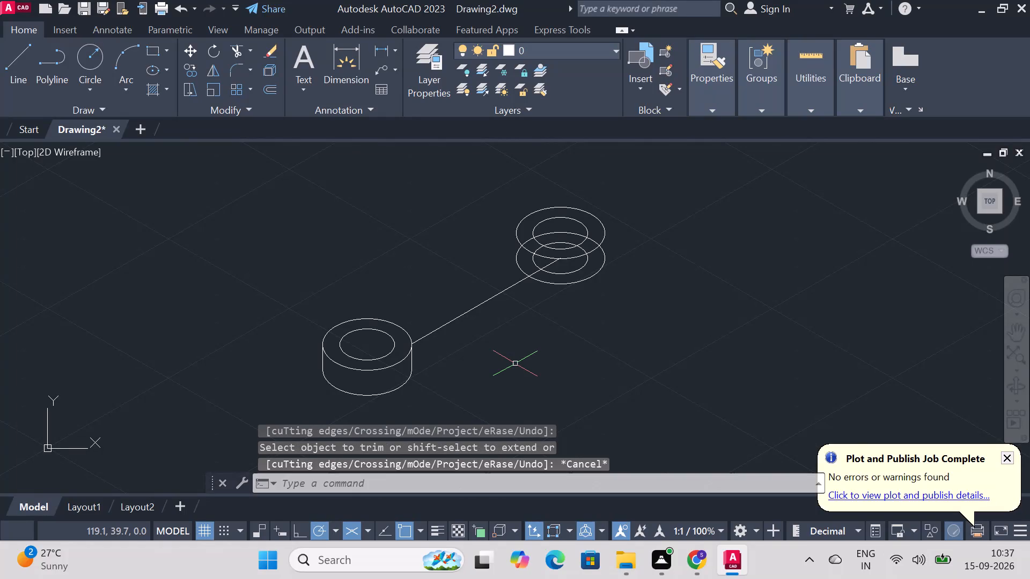
pyautogui.press('l')
pyautogui.press('Return')
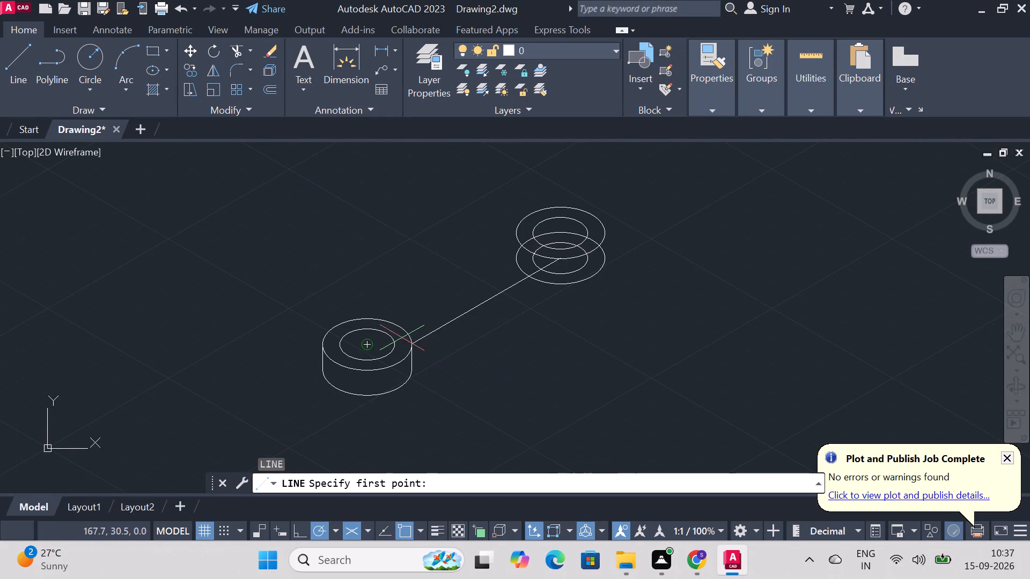
pyautogui.click(370, 346)
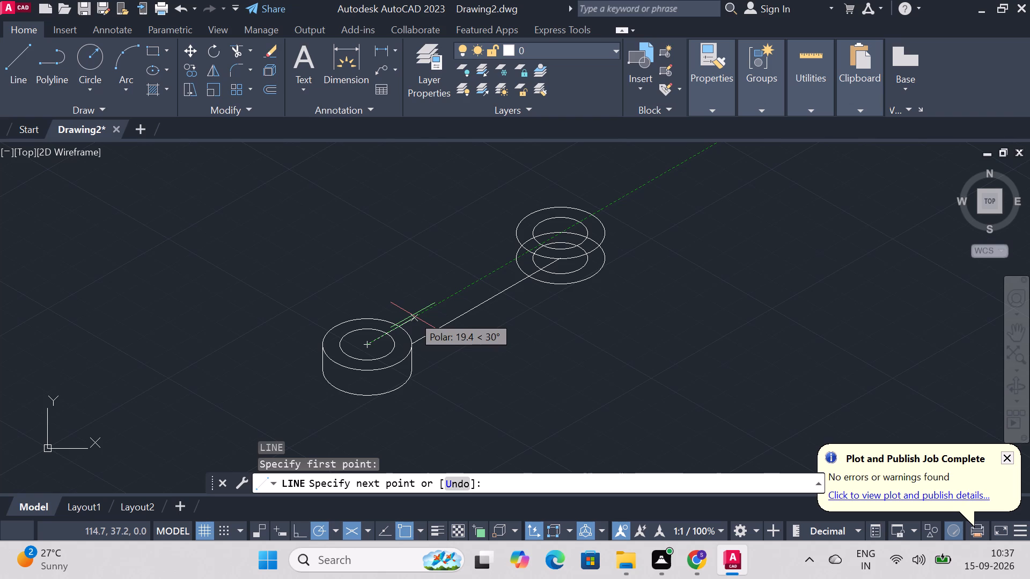
pyautogui.write('80')
pyautogui.press('Return')
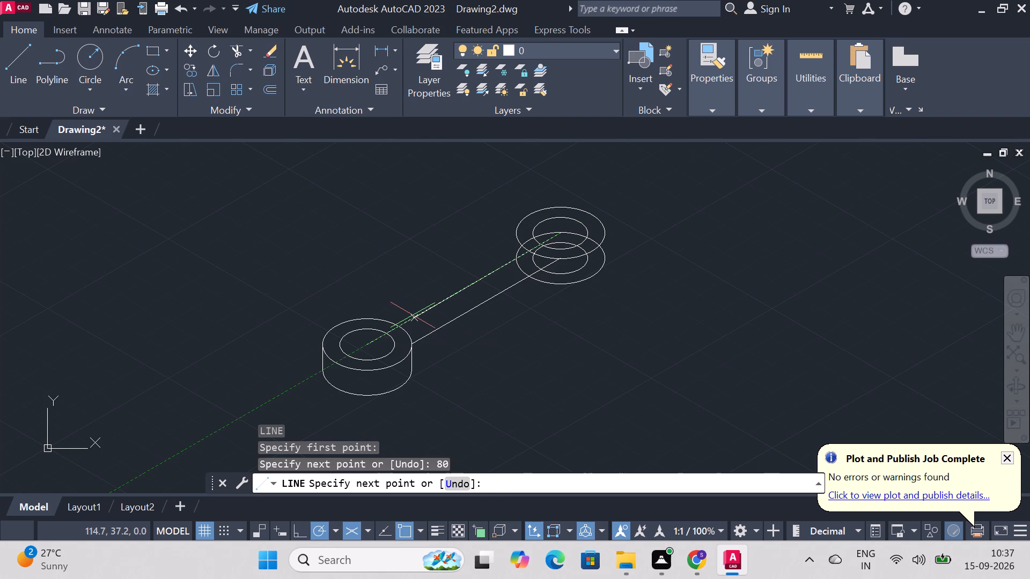
pyautogui.click(561, 259)
pyautogui.press('Escape')
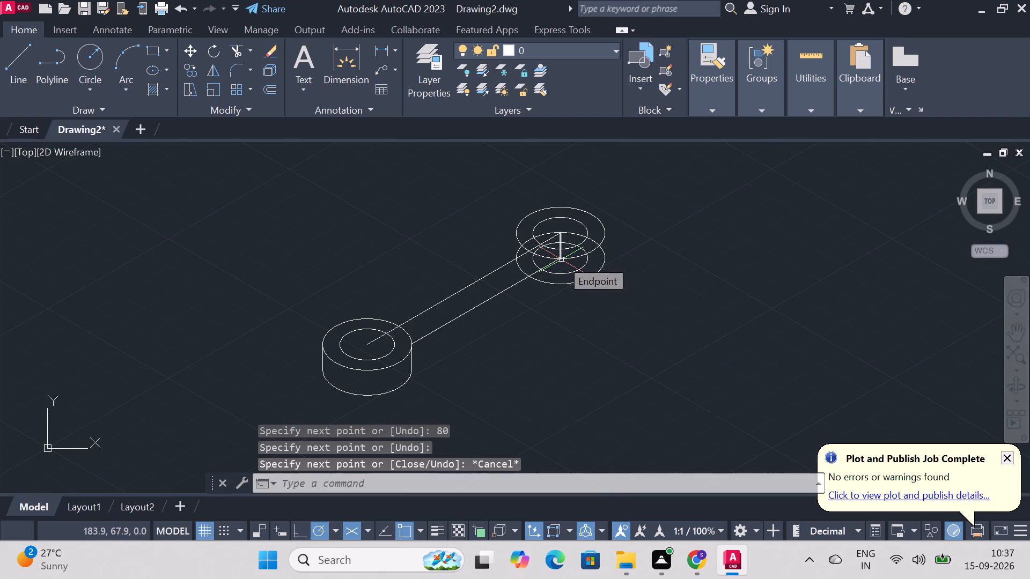
# Trim away both portions of the 80-unit line between the near ring's upper centre and its outer isocircle.
pyautogui.write('trim')
pyautogui.press('Return')
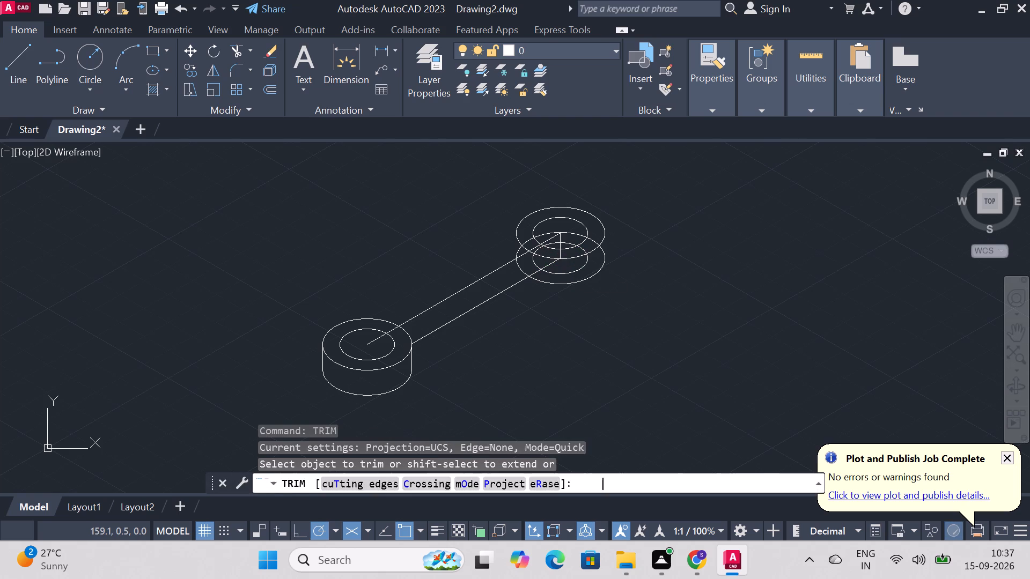
pyautogui.click(373, 340)
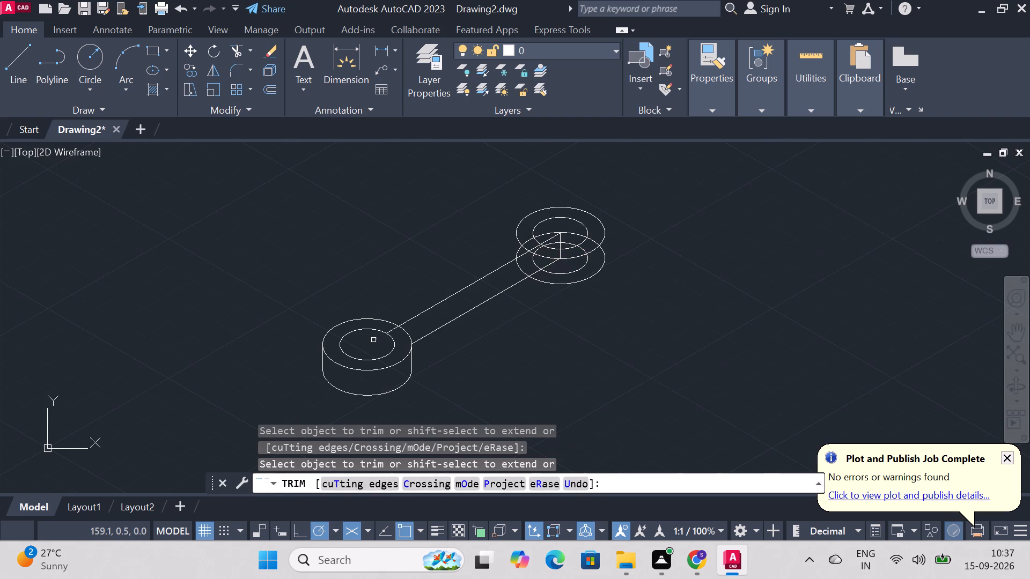
pyautogui.click(392, 332)
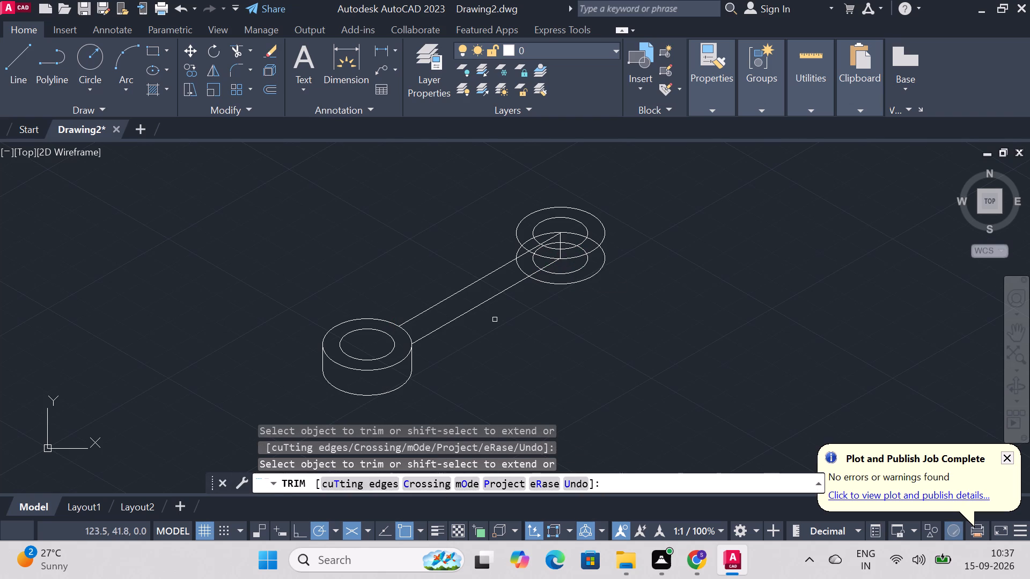
# Trim the lower outer isocircle's left side and most of the lower inner isocircle at the far ring.
pyautogui.click(527, 241)
pyautogui.click(516, 251)
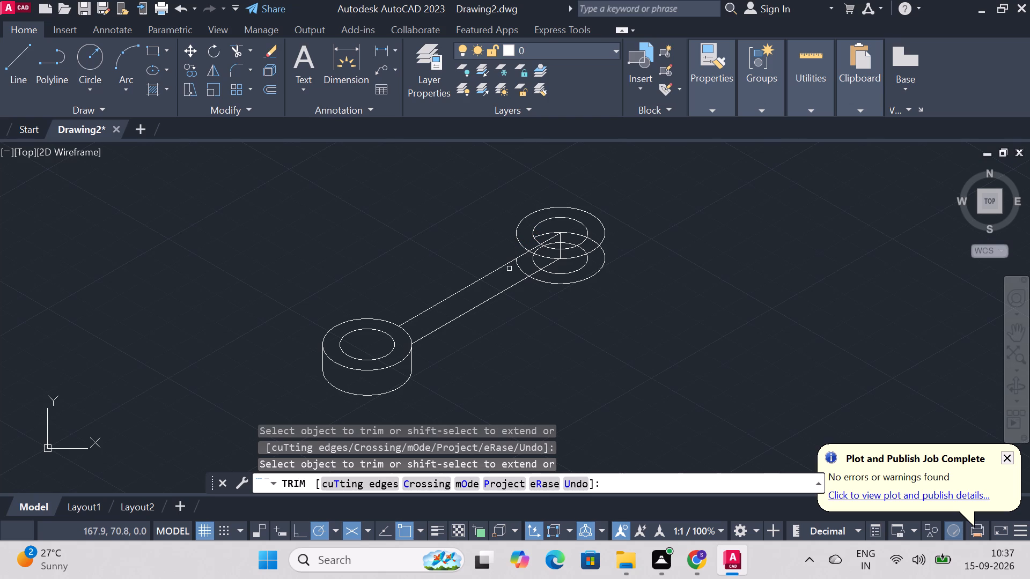
pyautogui.click(518, 267)
pyautogui.click(534, 262)
pyautogui.click(555, 273)
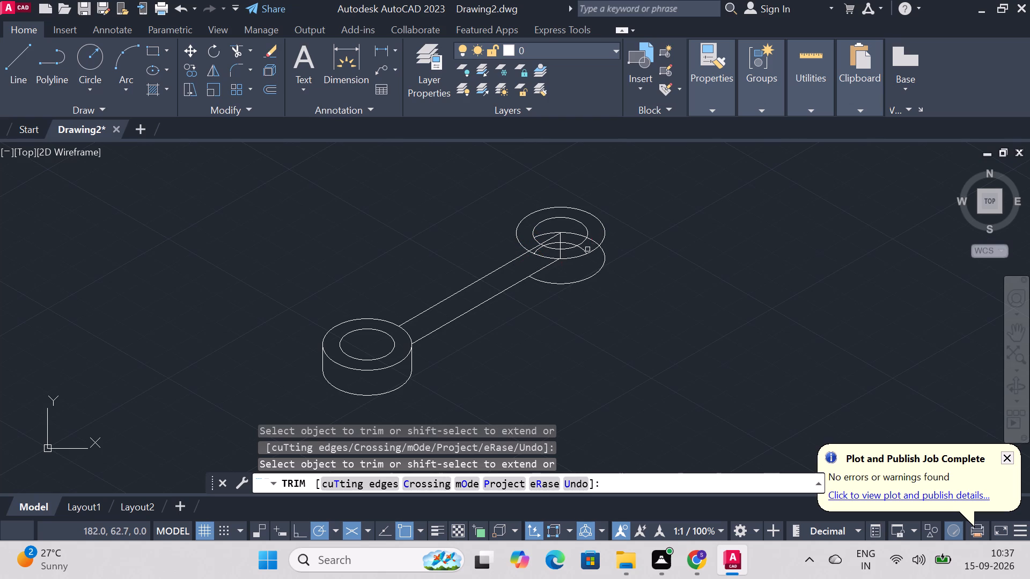
pyautogui.click(584, 250)
pyautogui.click(569, 242)
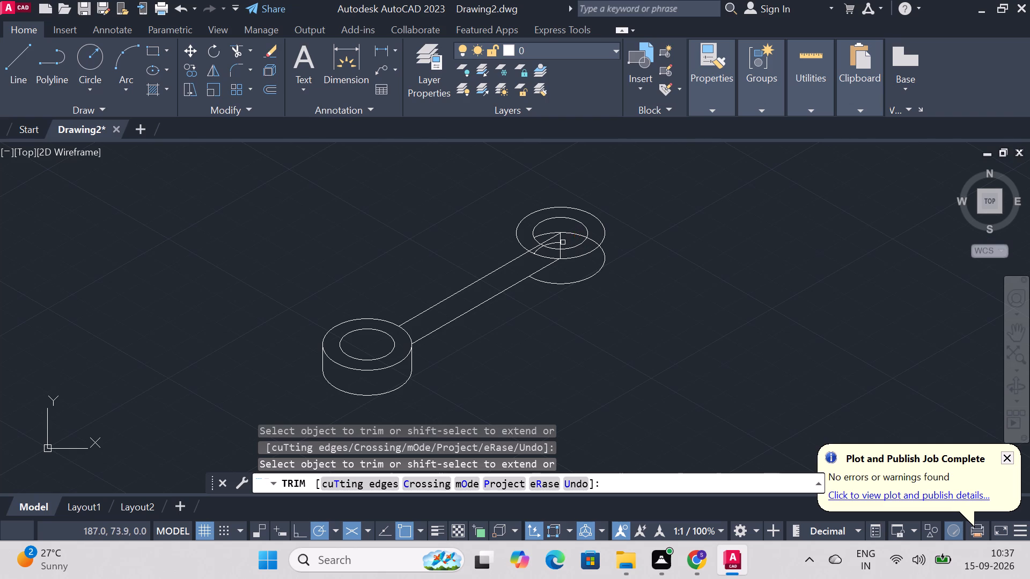
# Trim away the far ring's vertical centre line, the leftover lower inner arc and the upper connecting line inside the outer isocircle.
pyautogui.click(561, 242)
pyautogui.click(555, 240)
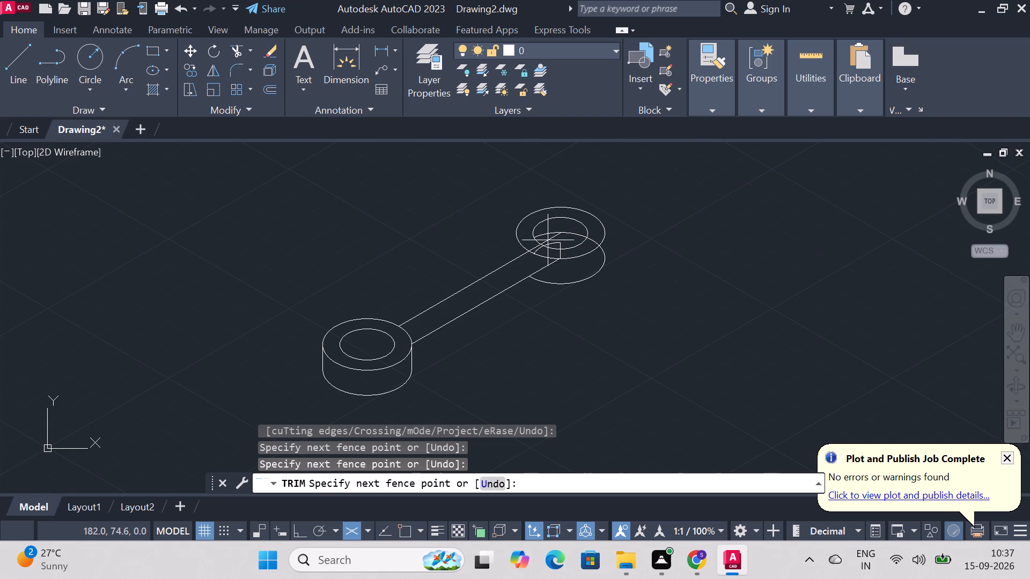
pyautogui.click(548, 240)
pyautogui.click(553, 244)
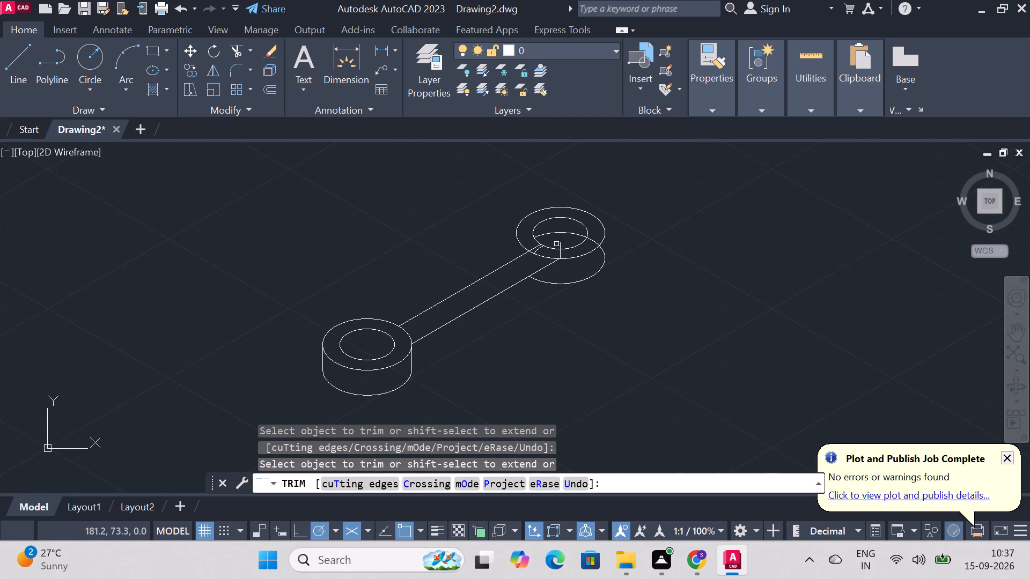
pyautogui.click(559, 244)
pyautogui.click(561, 253)
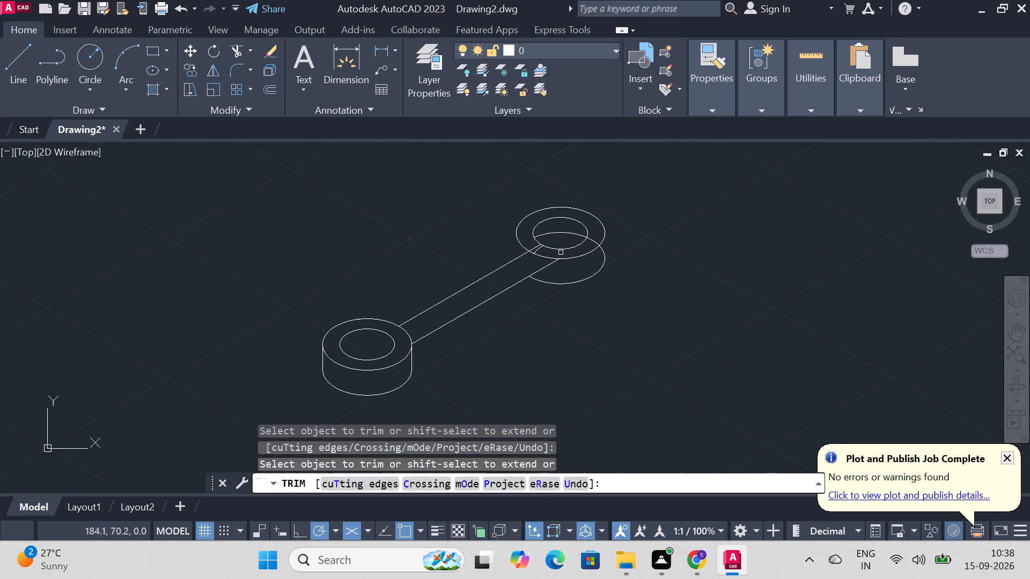
pyautogui.click(541, 250)
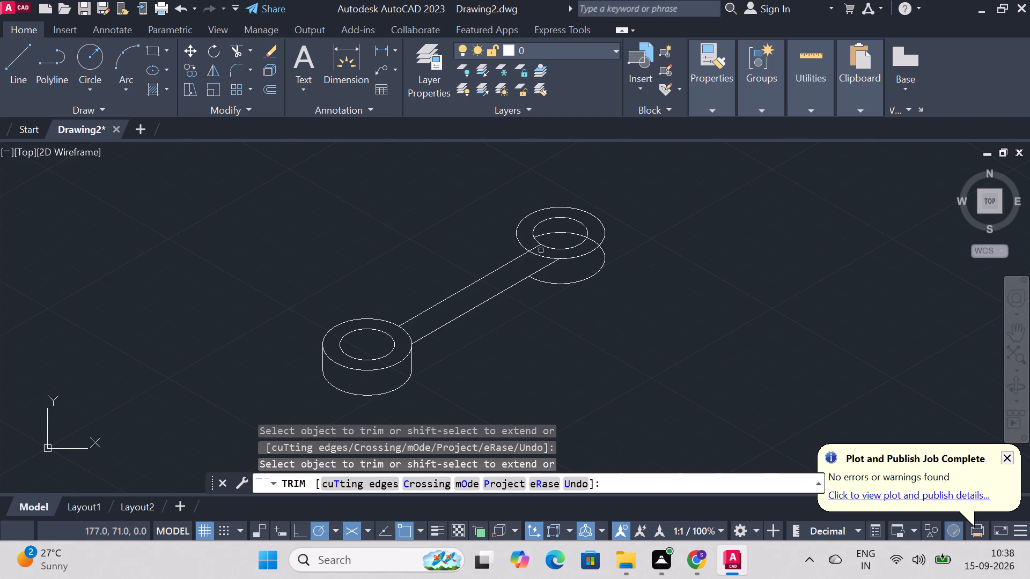
pyautogui.click(535, 248)
# Draw a vertical edge from the upper connecting line's end on the far outer isocircle down to the lower outer isocircle.
pyautogui.press('l')
pyautogui.press('Return')
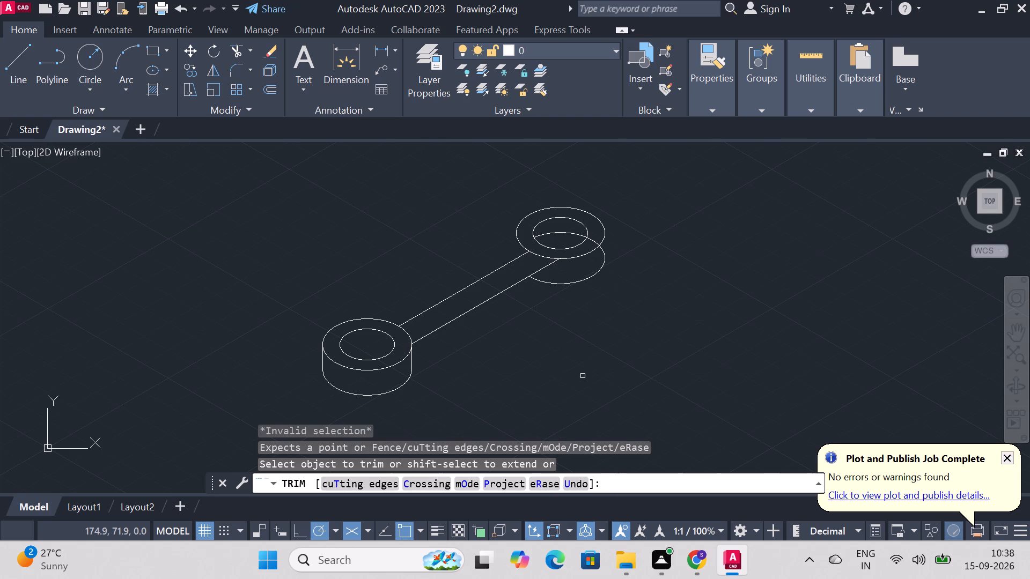
pyautogui.press('Escape')
pyautogui.write('kl')
pyautogui.press('Return')
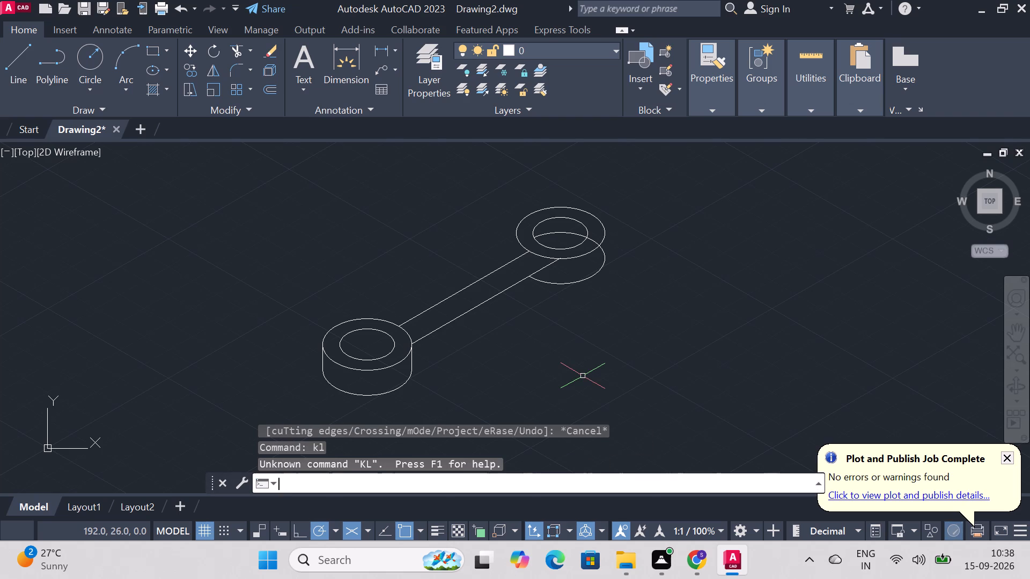
pyautogui.press('Escape')
pyautogui.press('l')
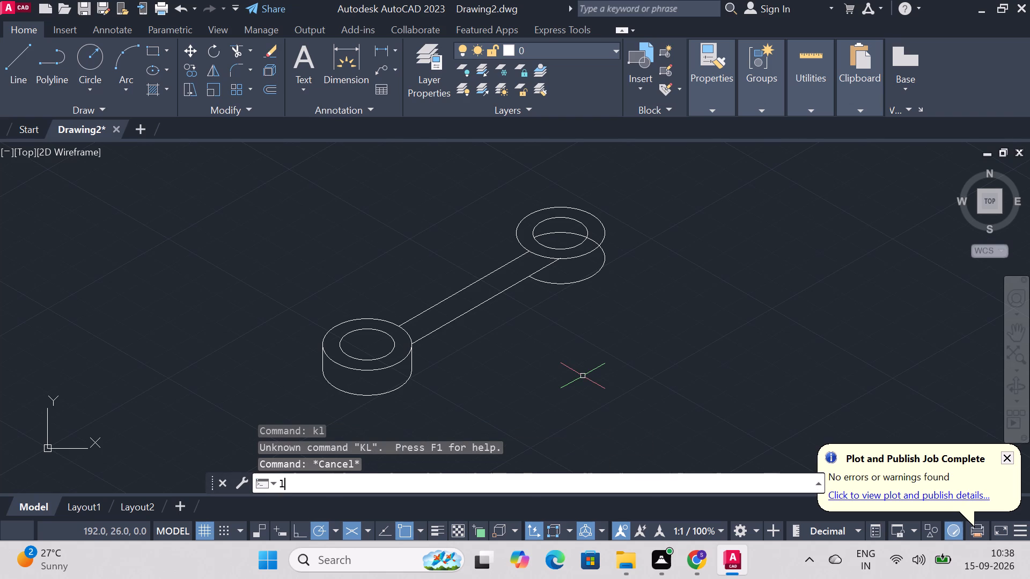
pyautogui.press('Return')
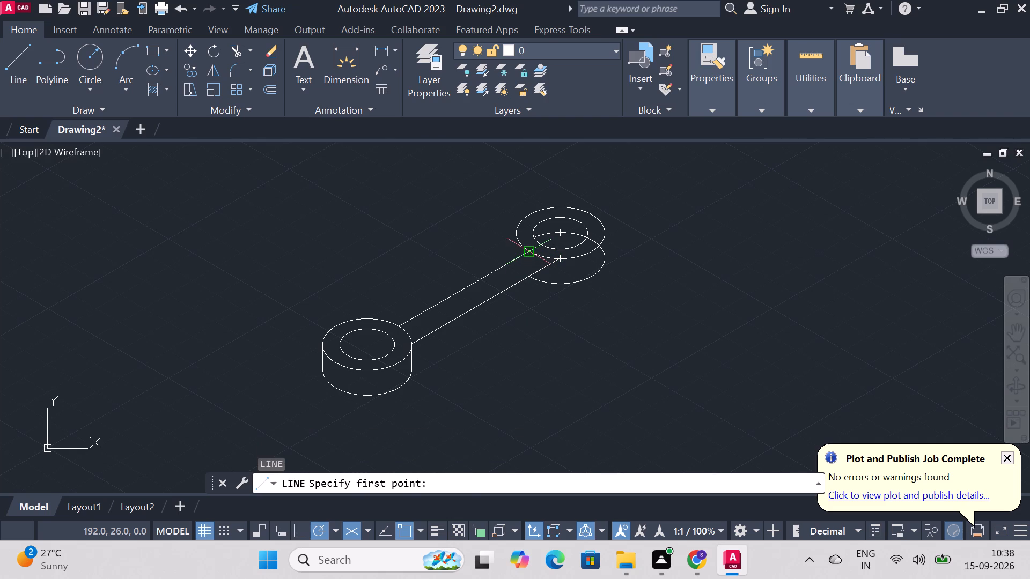
pyautogui.click(530, 255)
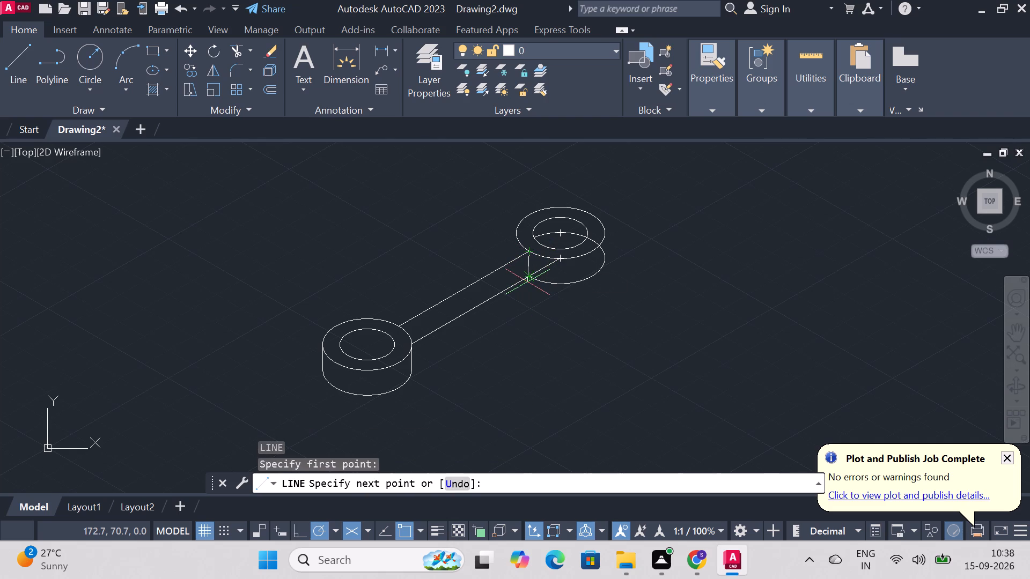
pyautogui.click(529, 280)
pyautogui.press('Escape')
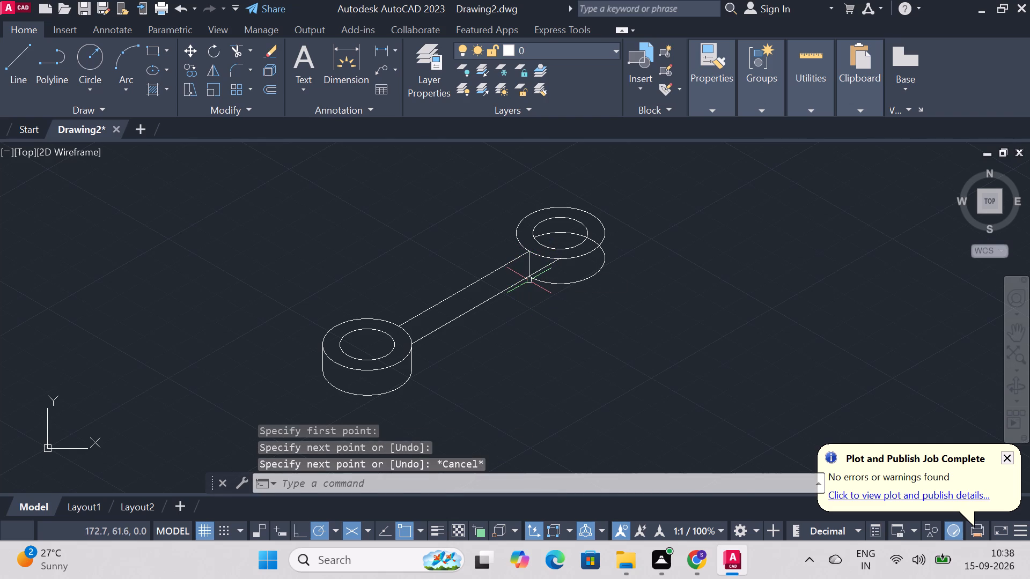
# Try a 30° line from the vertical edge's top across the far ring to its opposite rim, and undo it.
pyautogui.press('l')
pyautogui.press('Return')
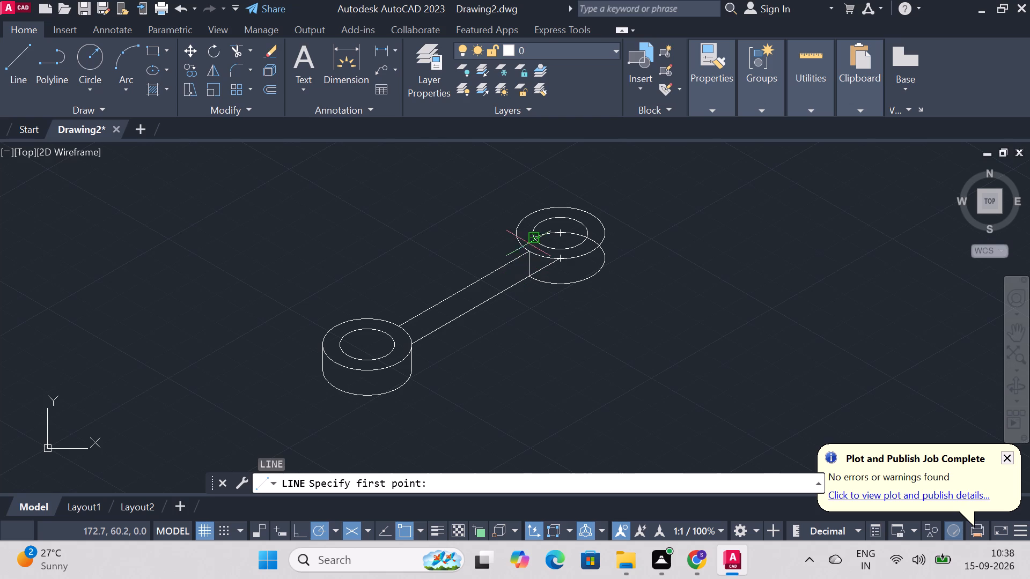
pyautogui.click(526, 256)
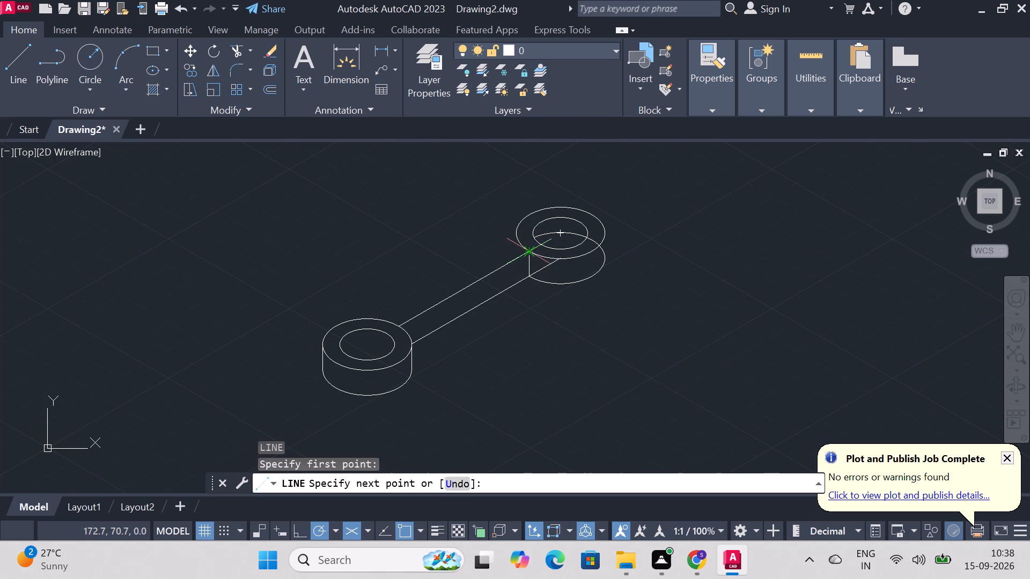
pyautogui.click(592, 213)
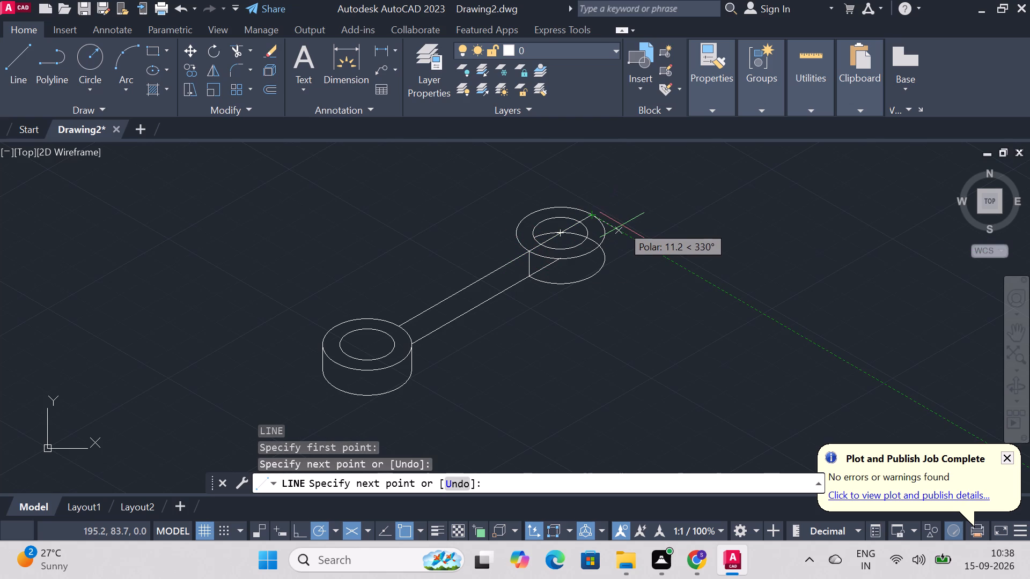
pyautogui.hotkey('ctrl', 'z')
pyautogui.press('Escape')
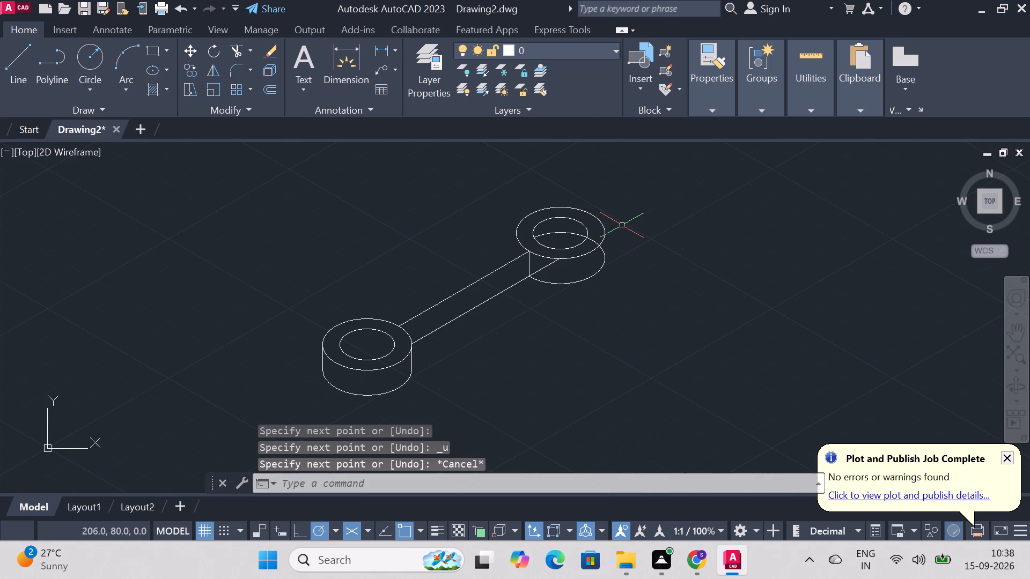
# Trim the lower outer isocircle's hidden arc within the far ring's top face and the lower connecting line beyond the vertical edge.
pyautogui.write('trim')
pyautogui.press('Return')
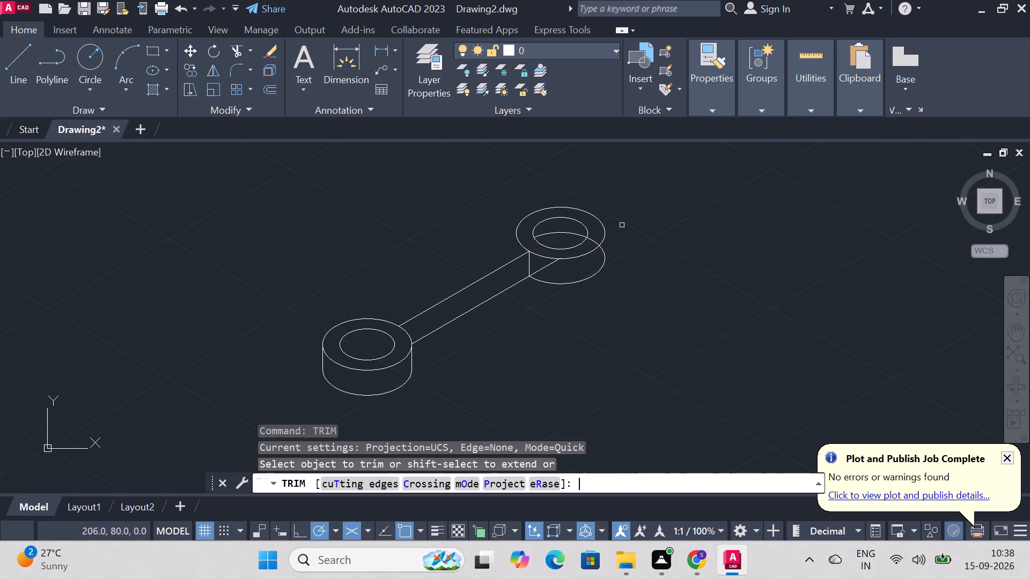
pyautogui.click(548, 235)
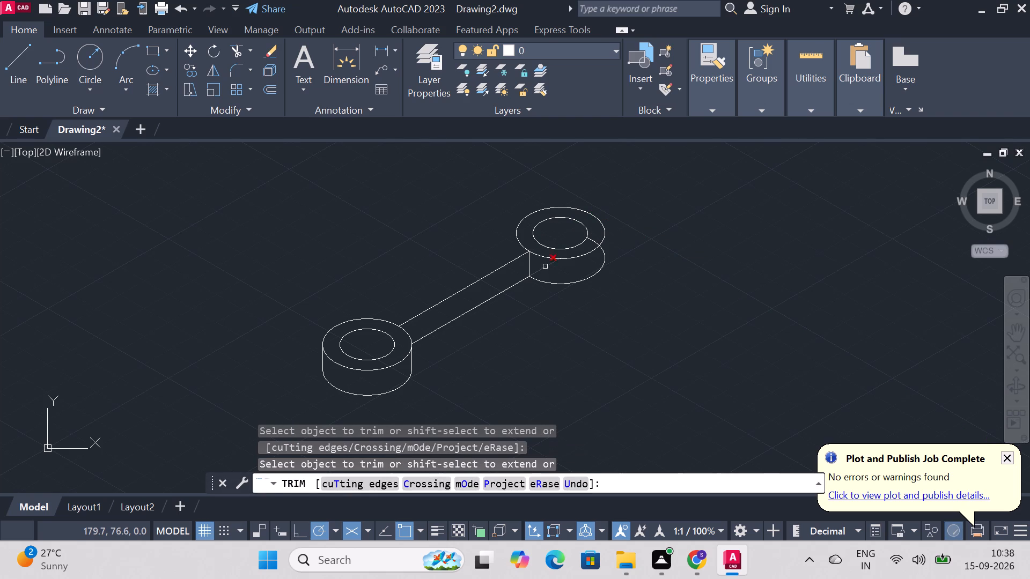
pyautogui.click(546, 268)
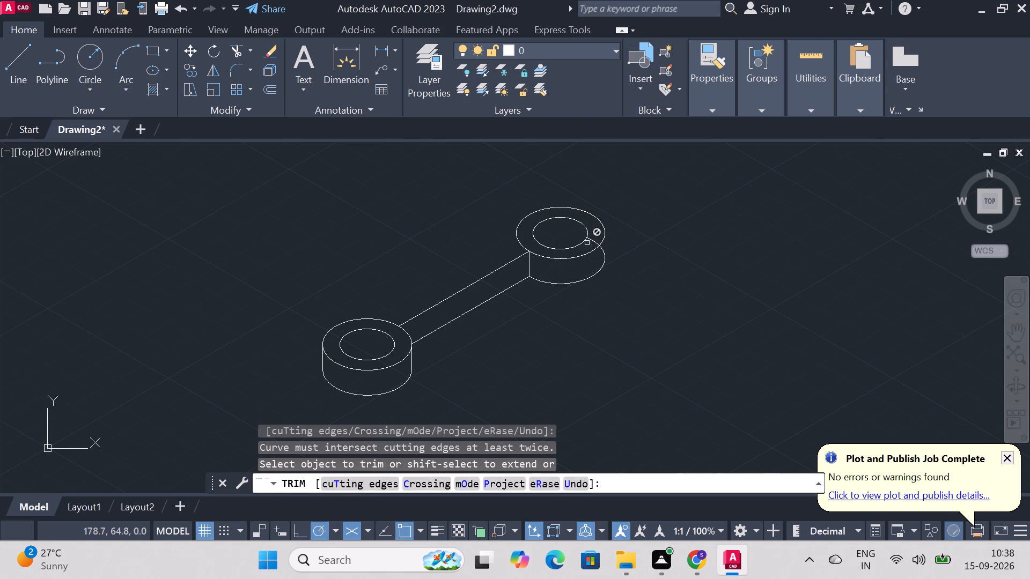
pyautogui.click(596, 240)
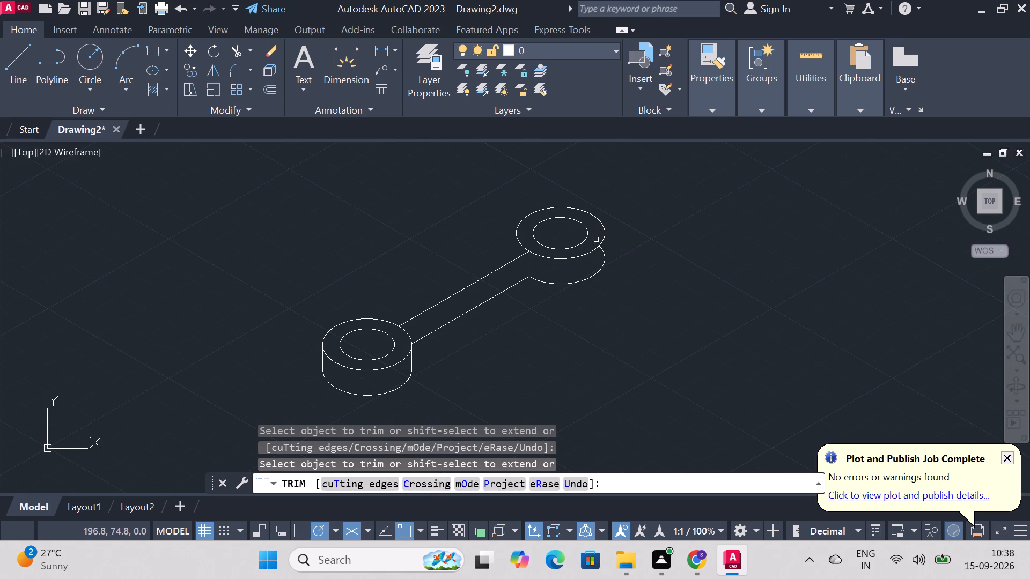
pyautogui.press('Escape')
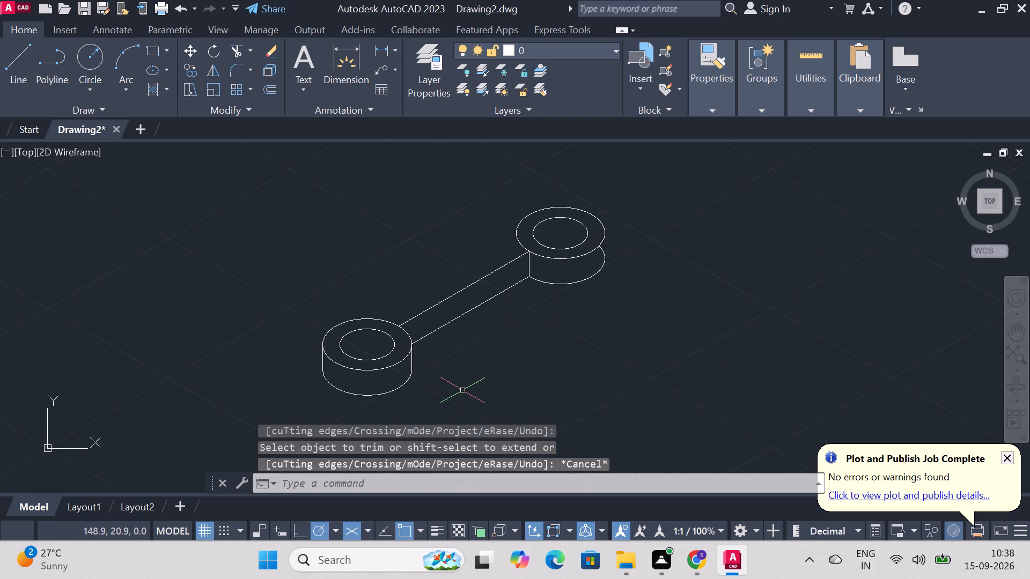
# Draw a line from the far ring's top centre to its outer isocircle's quadrant opposite the link, continuing vertically down to the lower outer arc.
pyautogui.press('l')
pyautogui.press('Return')
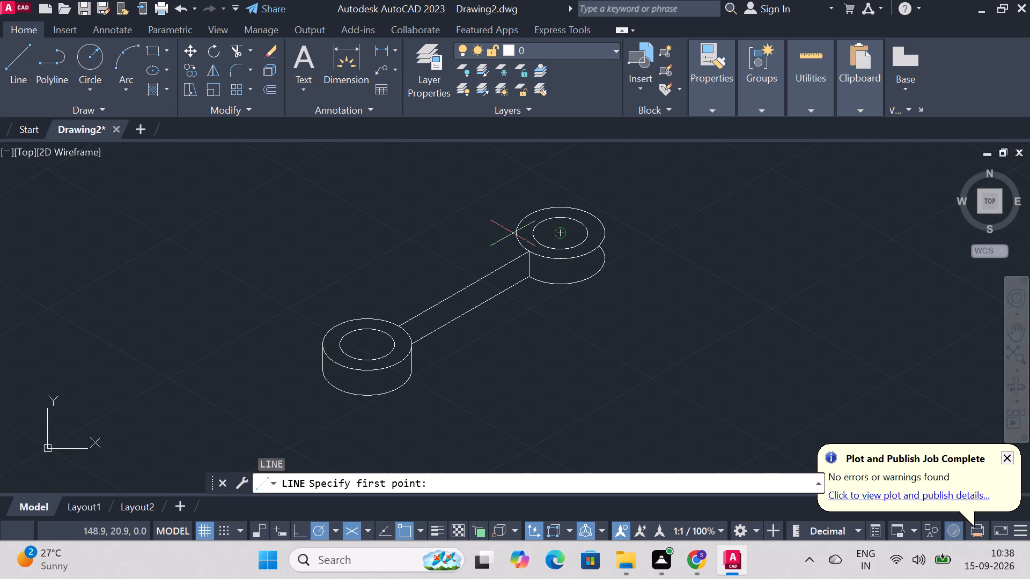
pyautogui.click(561, 232)
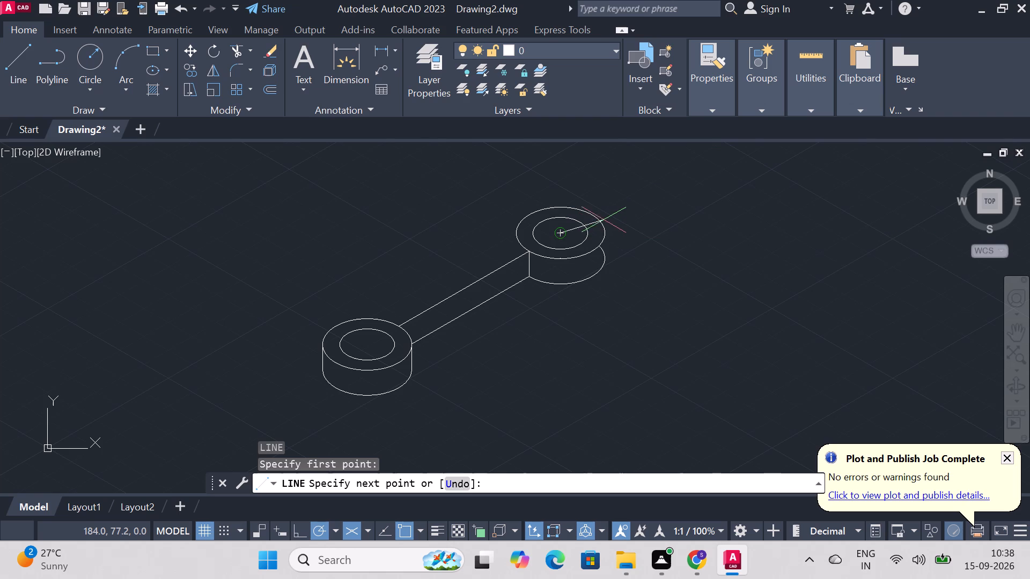
pyautogui.click(602, 230)
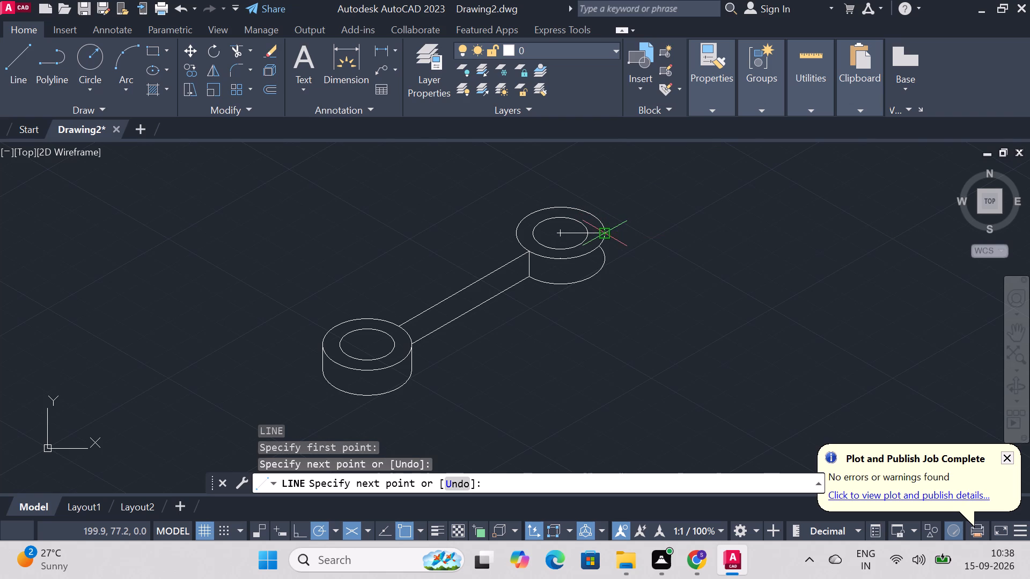
pyautogui.click(602, 262)
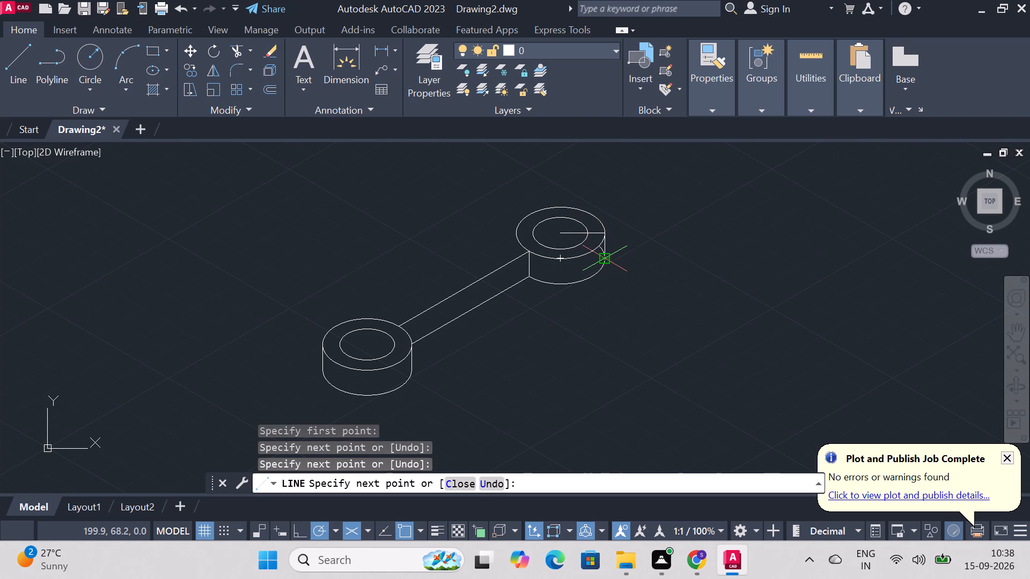
pyautogui.press('Escape')
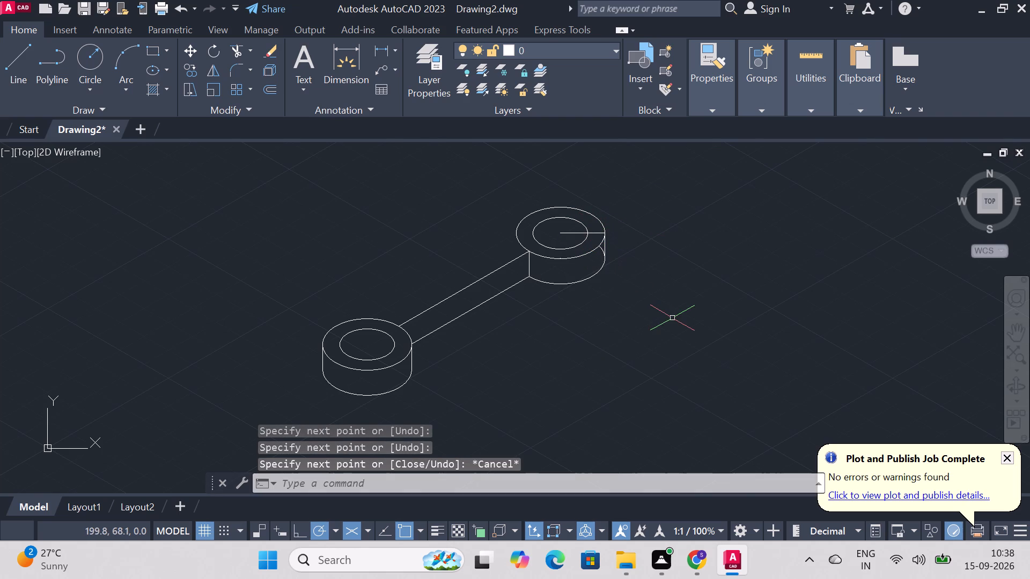
# Trim the lower arc's hidden end beside the far ring's new vertical edge and the horizontal helper line across its top face.
pyautogui.write('trim')
pyautogui.press('Return')
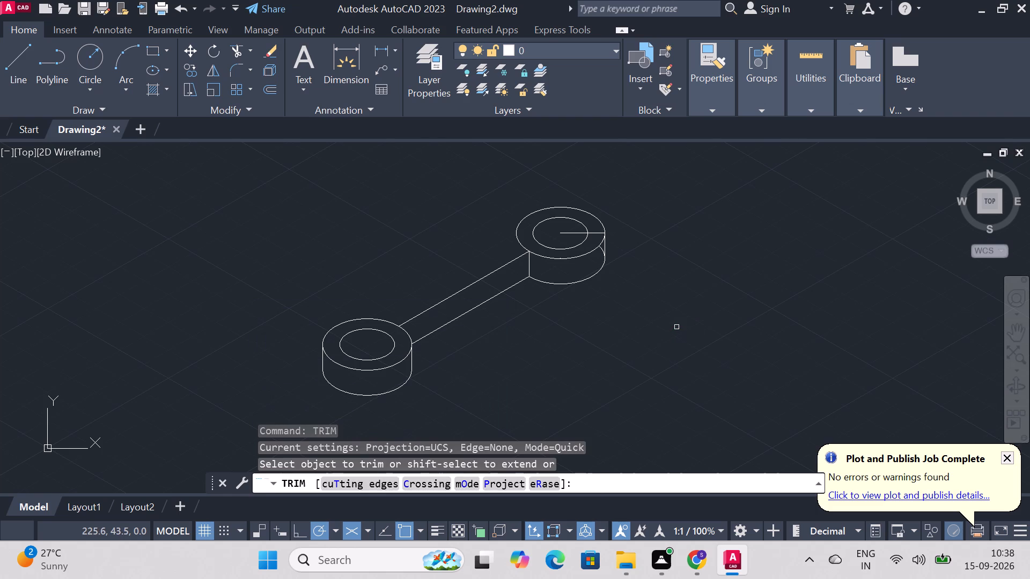
pyautogui.click(602, 250)
pyautogui.click(598, 234)
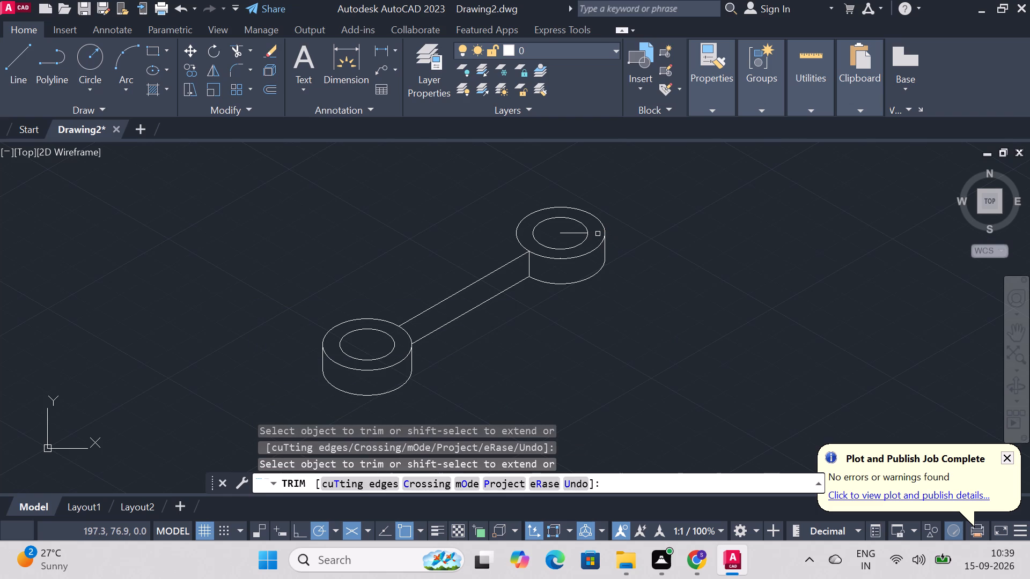
pyautogui.click(571, 233)
pyautogui.press('l')
pyautogui.press('Return')
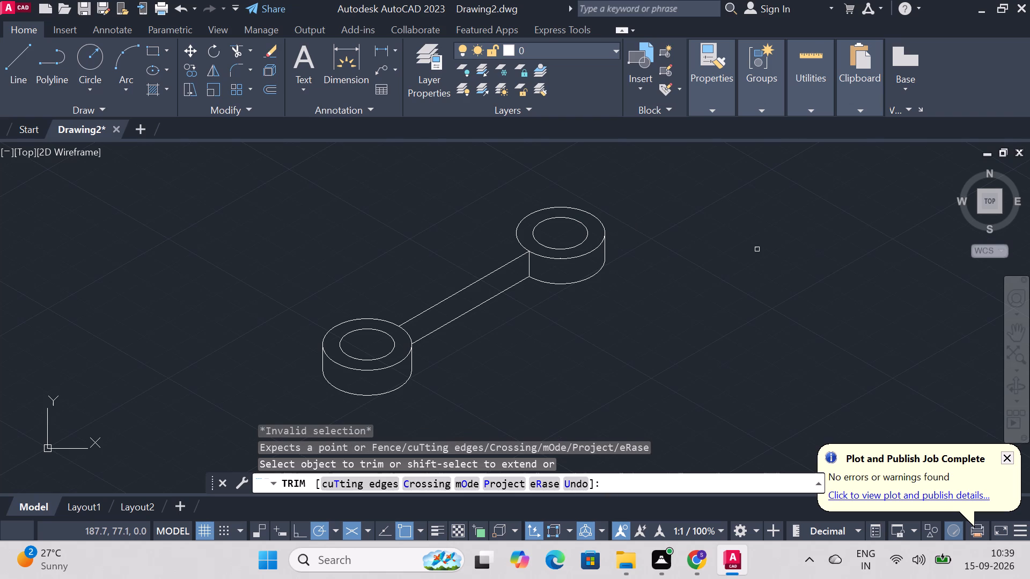
pyautogui.press('Escape')
pyautogui.press('Escape')
pyautogui.click(174, 76)
# Draw connected lines from the near ring's top centre: 80 units at 150°, 80 units at 30°, and 8 and 80 units toward the far ring's centre.
pyautogui.press('l')
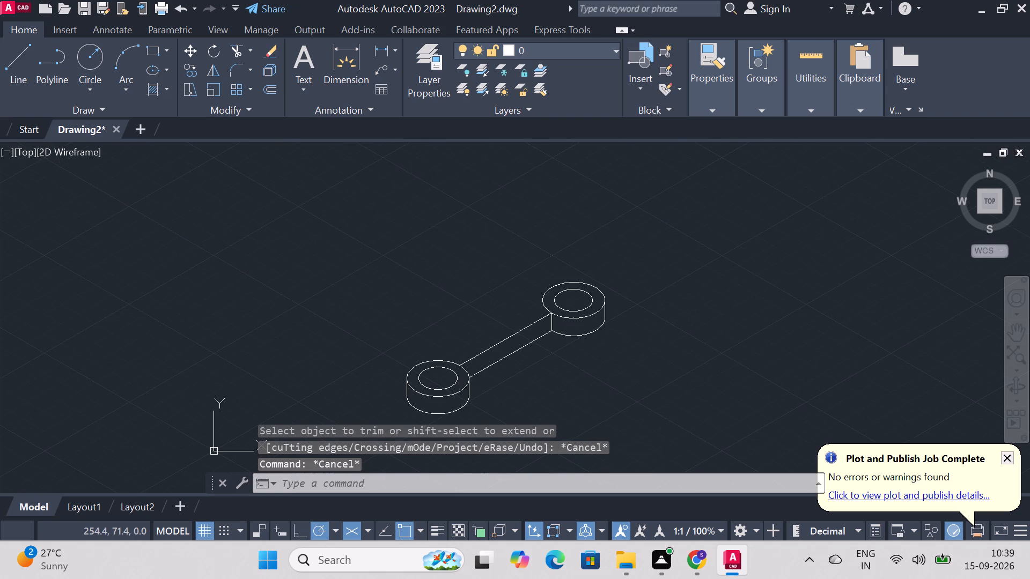
pyautogui.press('Return')
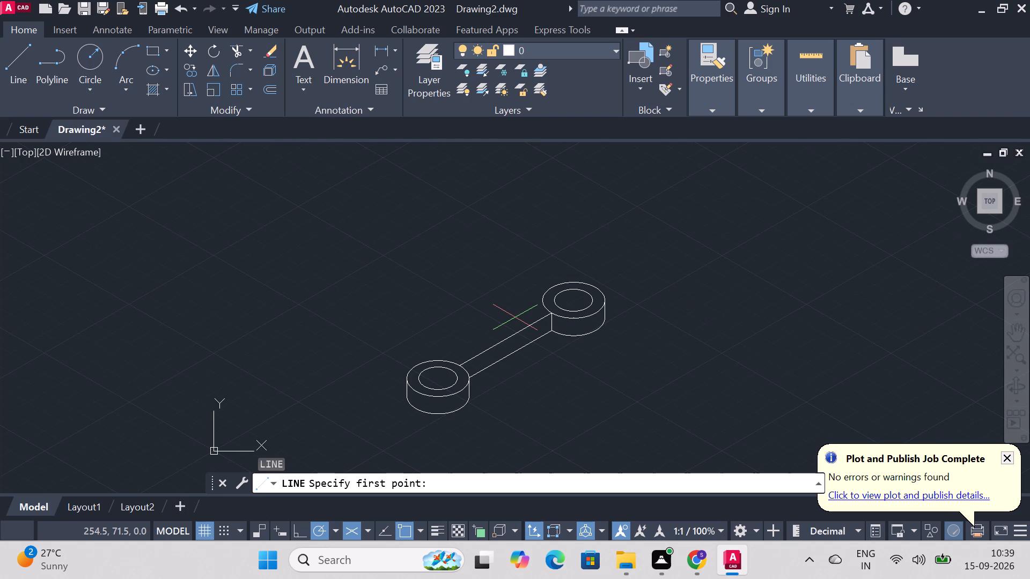
pyautogui.click(440, 376)
pyautogui.write('80')
pyautogui.press('Return')
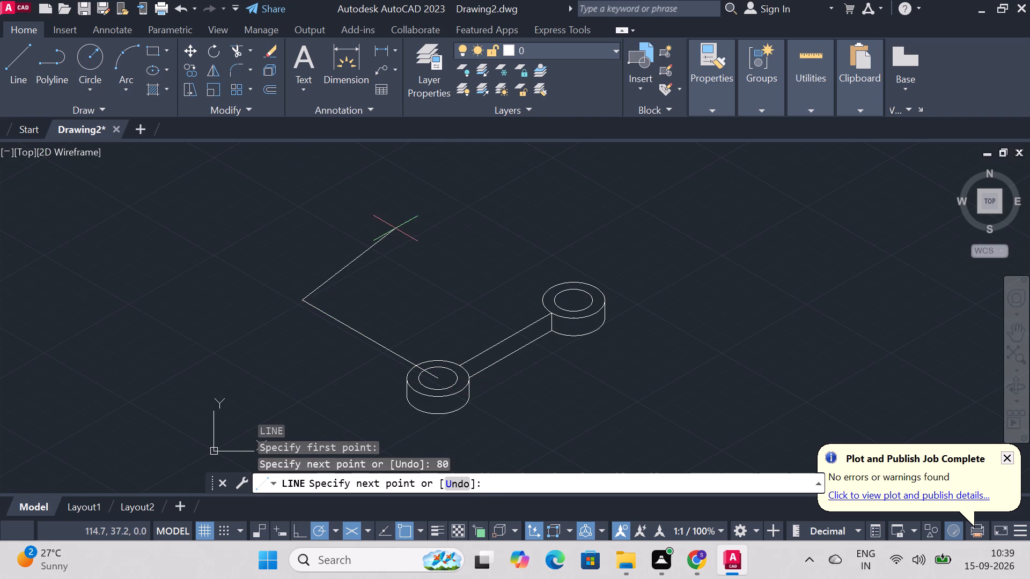
pyautogui.write('80')
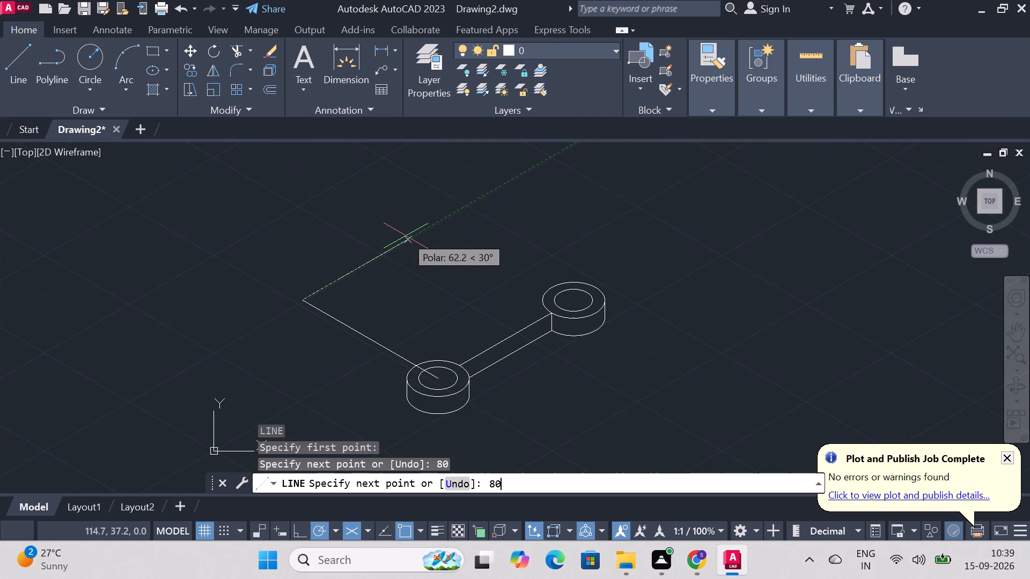
pyautogui.press('Return')
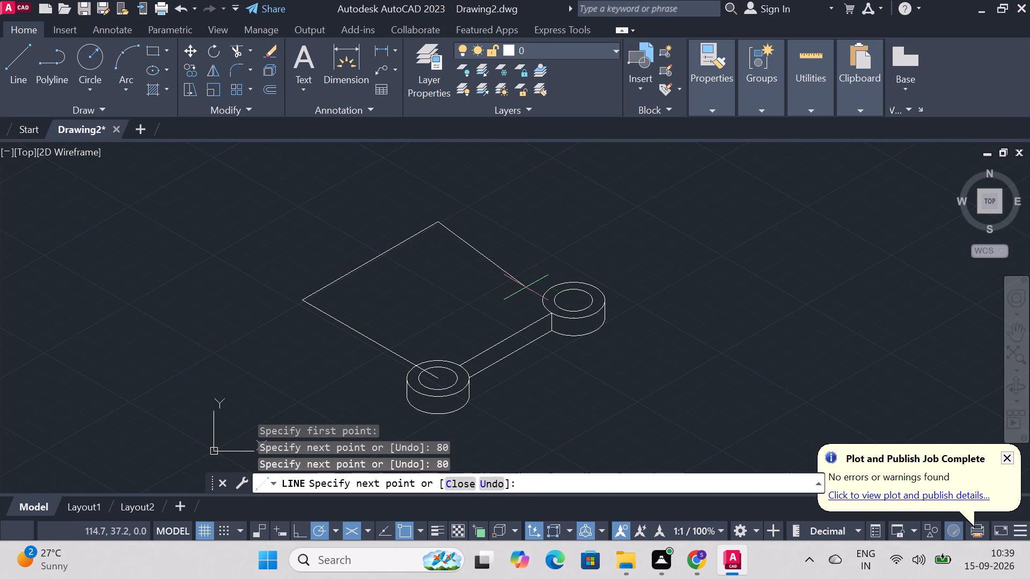
pyautogui.press('8')
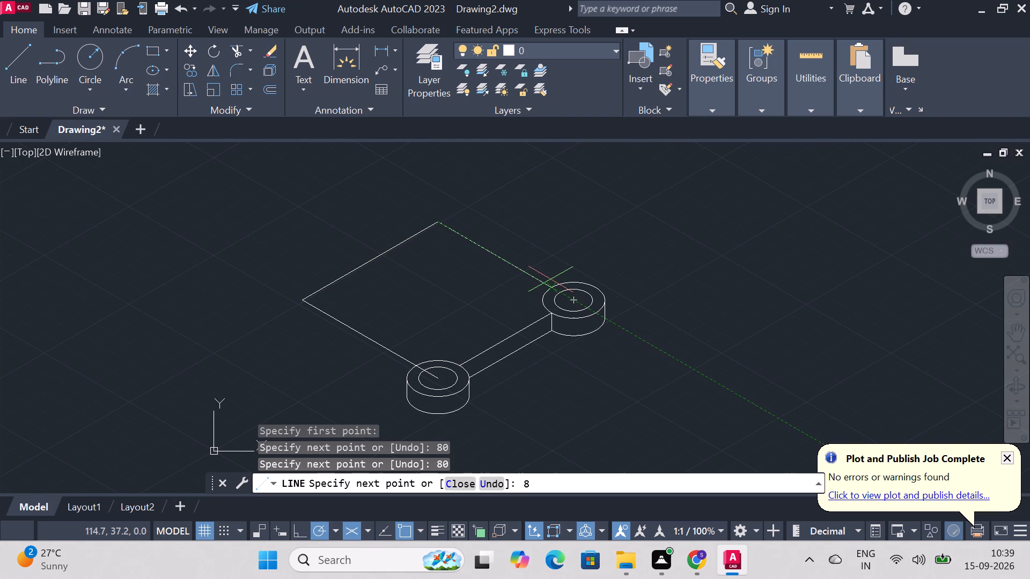
pyautogui.press('Return')
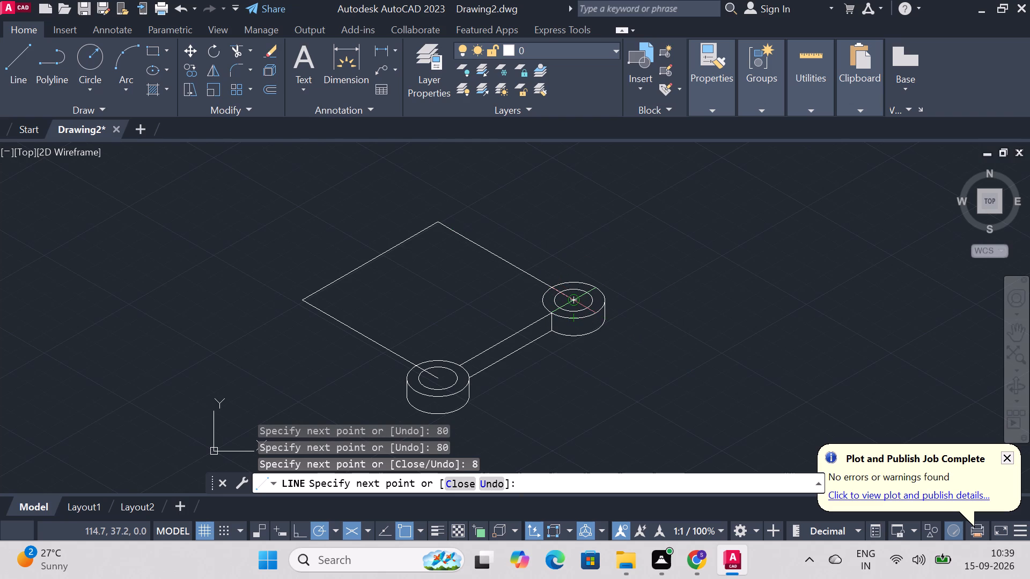
pyautogui.write('80')
pyautogui.press('Return')
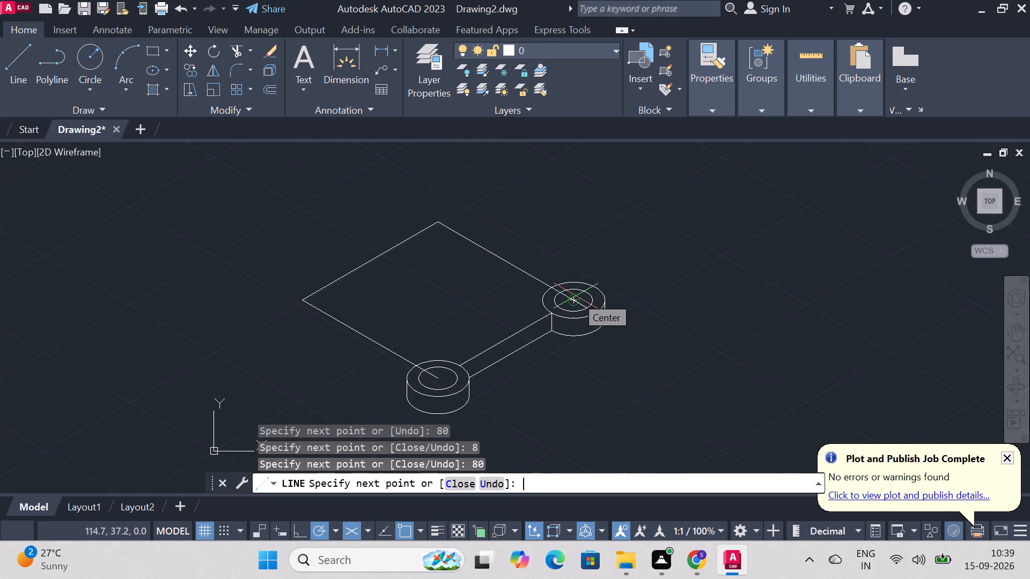
pyautogui.press('Escape')
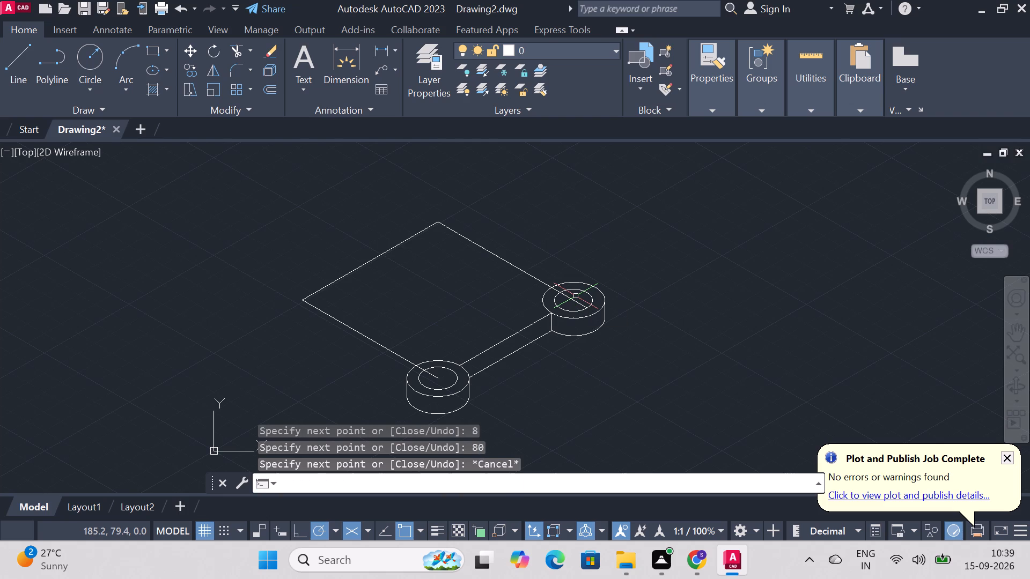
# Trim the new outline inside the far ring's inner isocircle and across the near ring's top face.
pyautogui.write('trim')
pyautogui.press('Return')
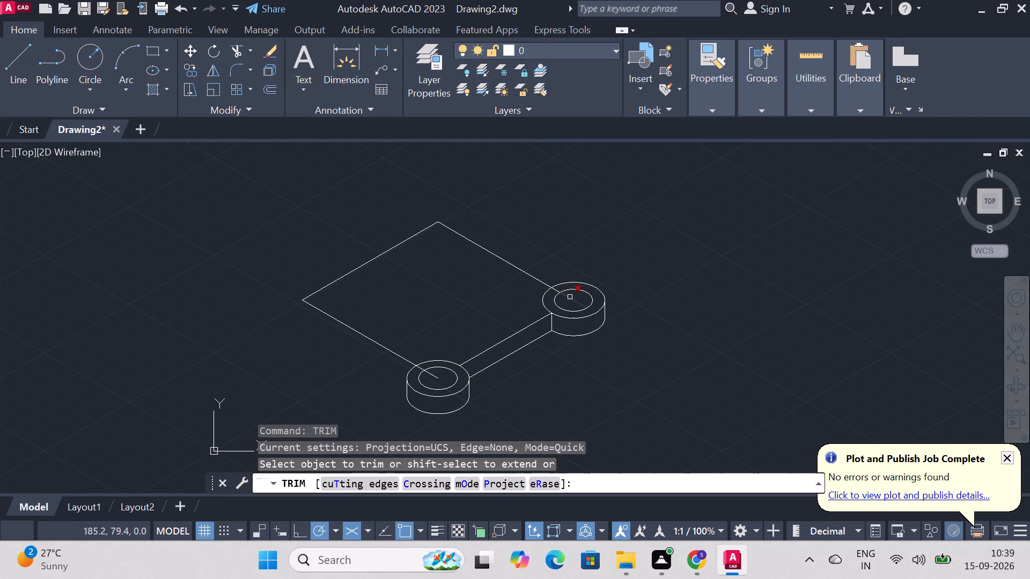
pyautogui.click(570, 300)
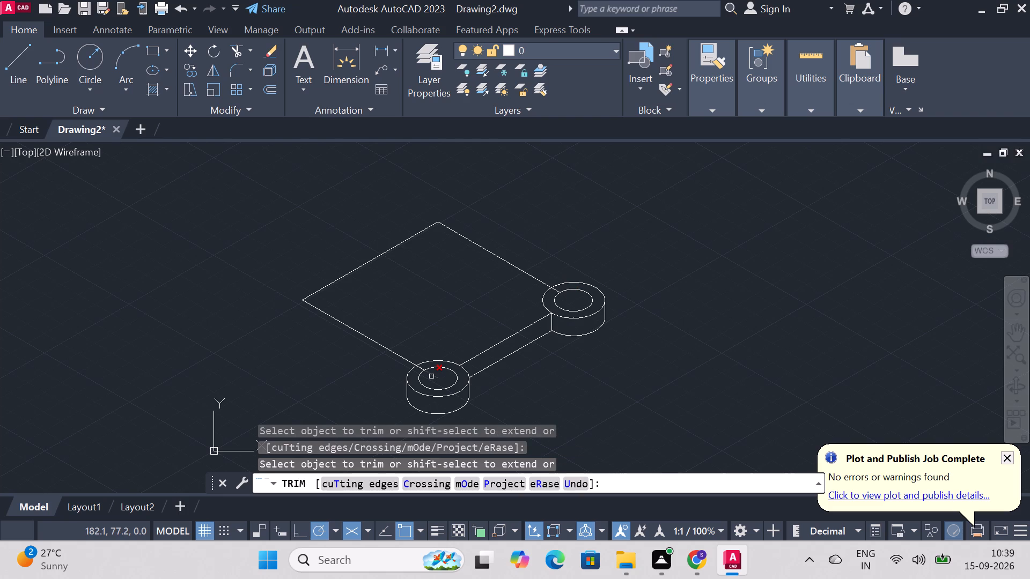
pyautogui.click(431, 377)
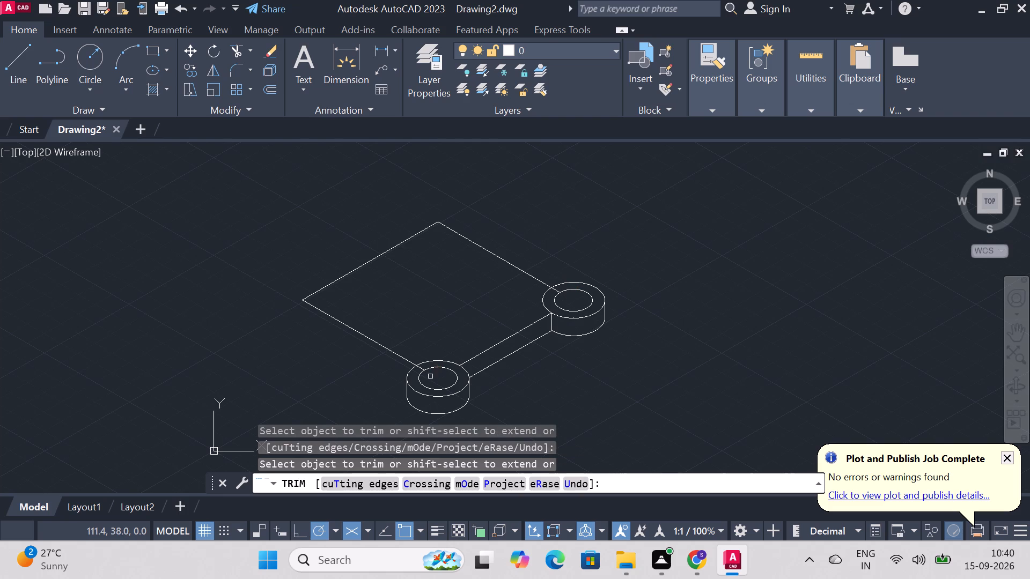
pyautogui.click(423, 370)
pyautogui.press('Escape')
# Copy the near ring's inner and outer top isocircles from their centre 80 units along the 150° line to its far corner.
pyautogui.write('cop')
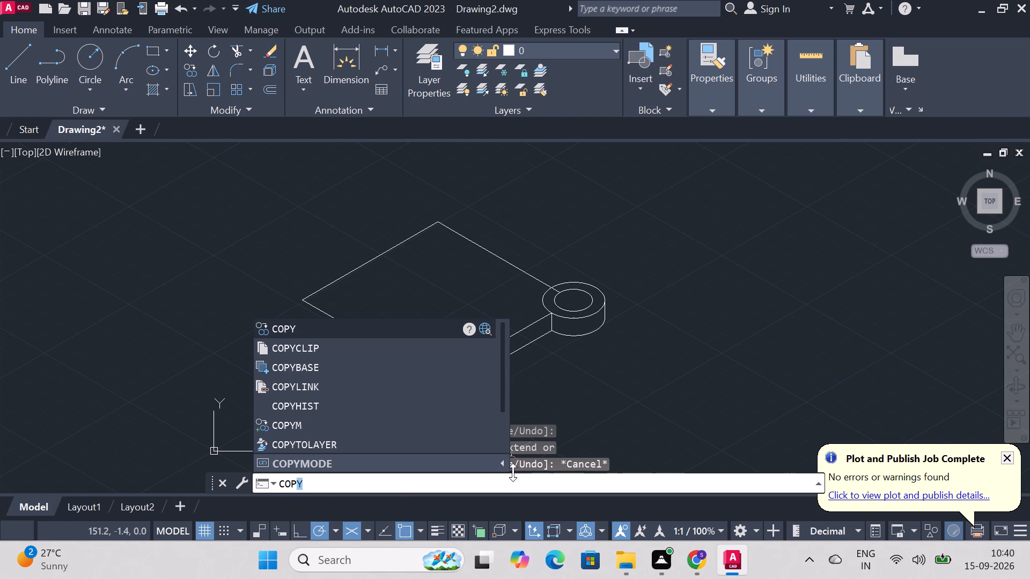
pyautogui.press('Return')
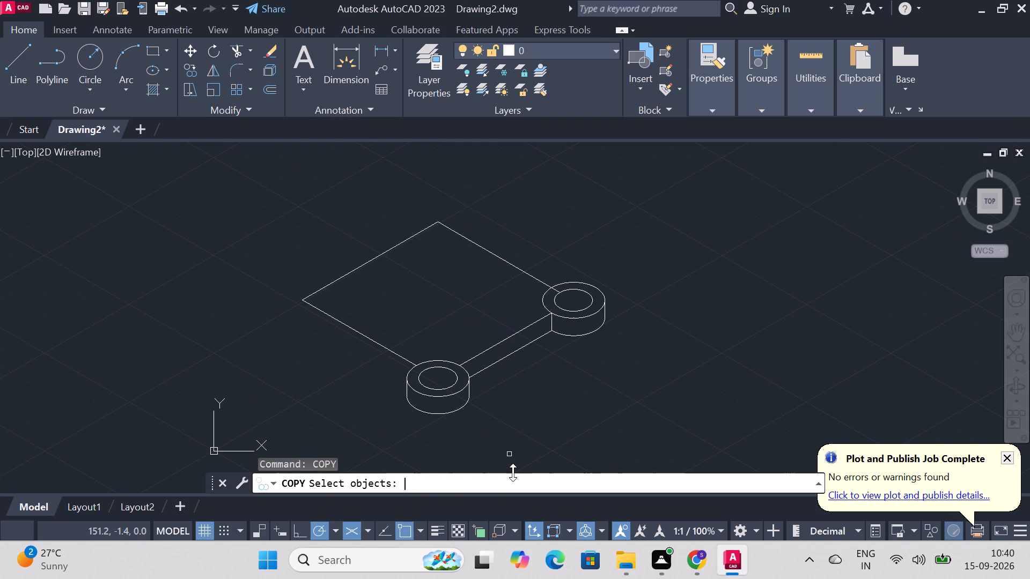
pyautogui.click(444, 391)
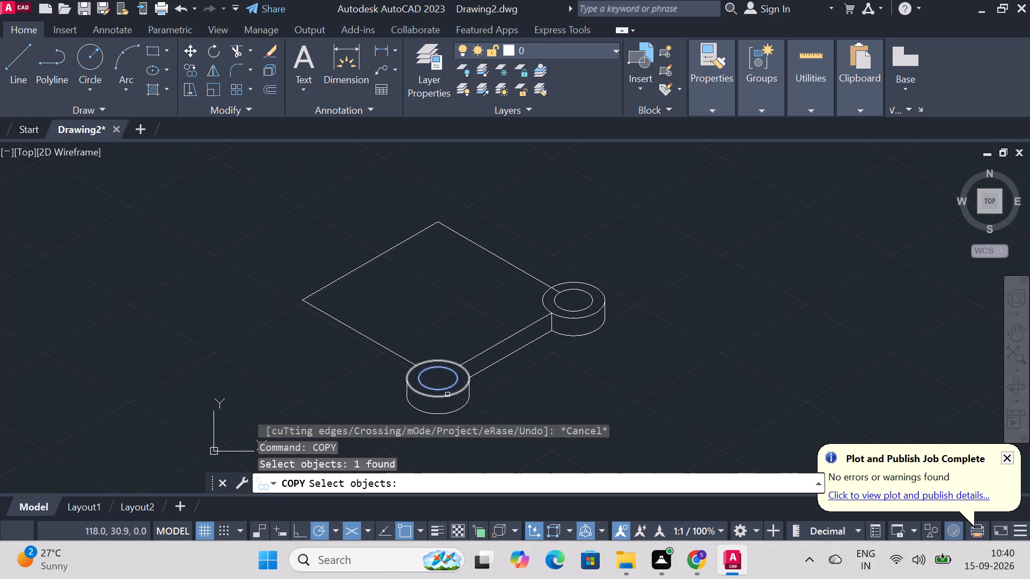
pyautogui.click(447, 395)
pyautogui.press('Return')
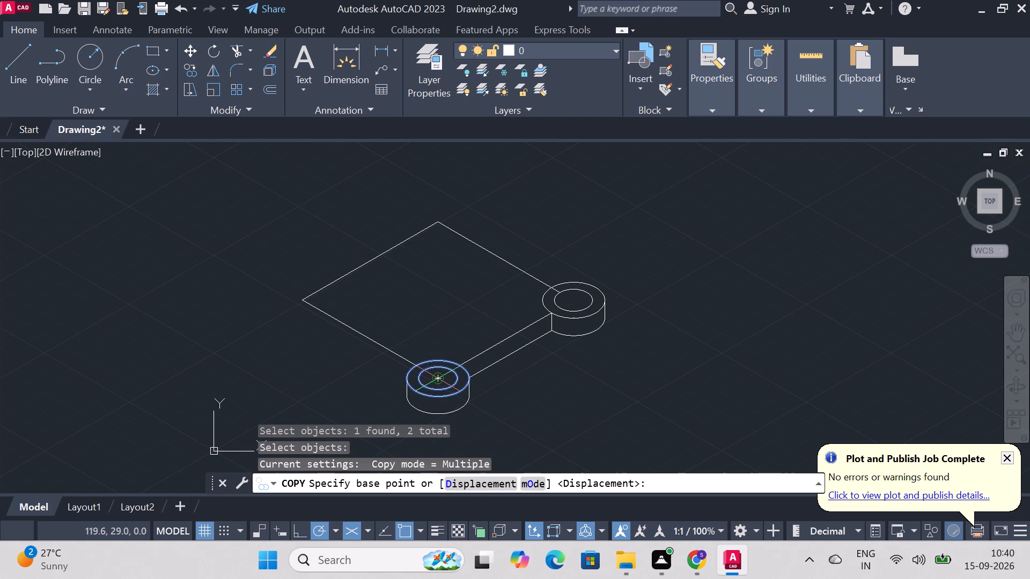
pyautogui.click(437, 380)
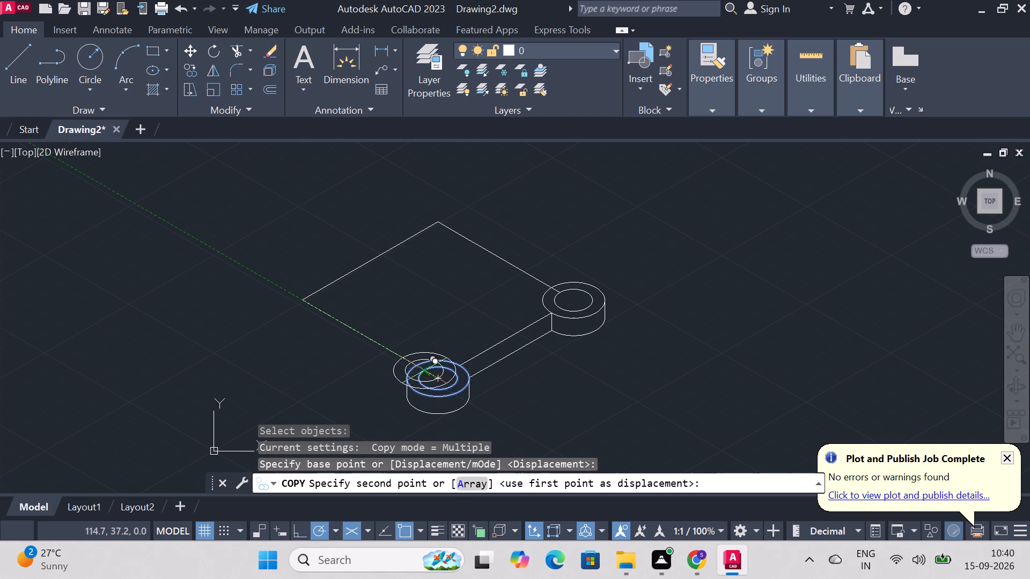
pyautogui.write('80')
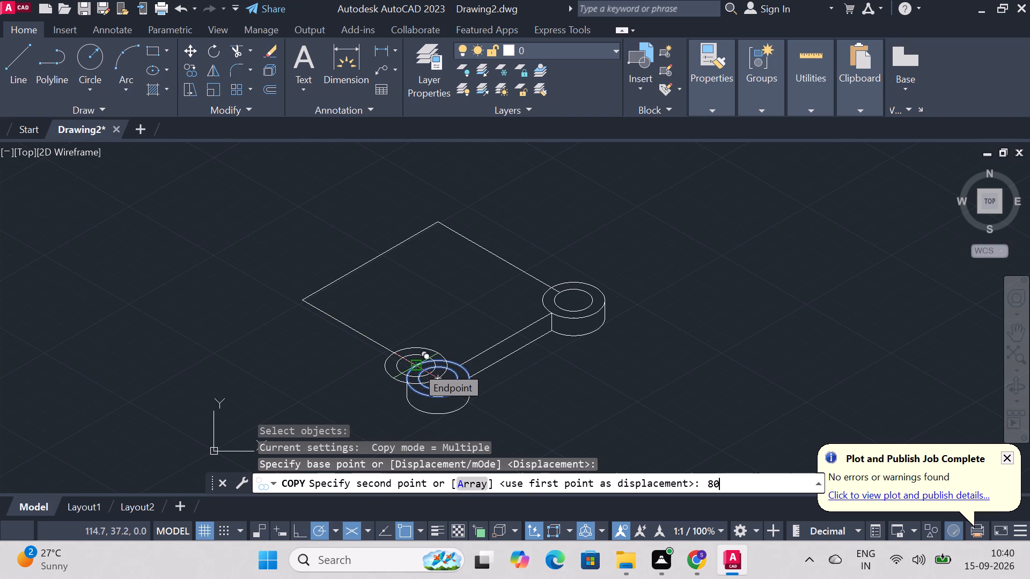
pyautogui.press('Return')
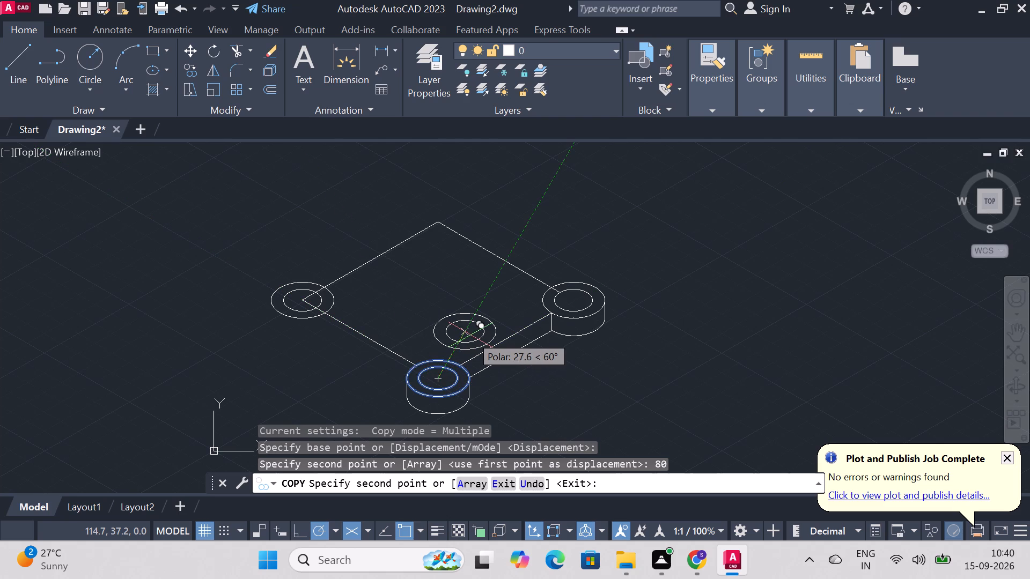
pyautogui.press('Escape')
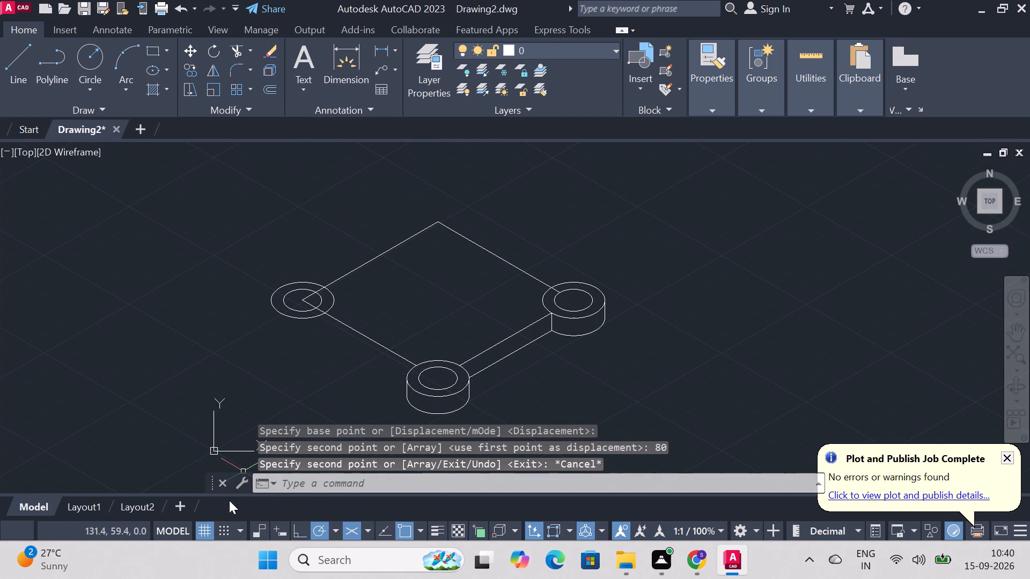
# Copy both isocircles at the outline's west corner from their centre 80 units along the 30° line to its uppermost corner.
pyautogui.write('copy')
pyautogui.press('Return')
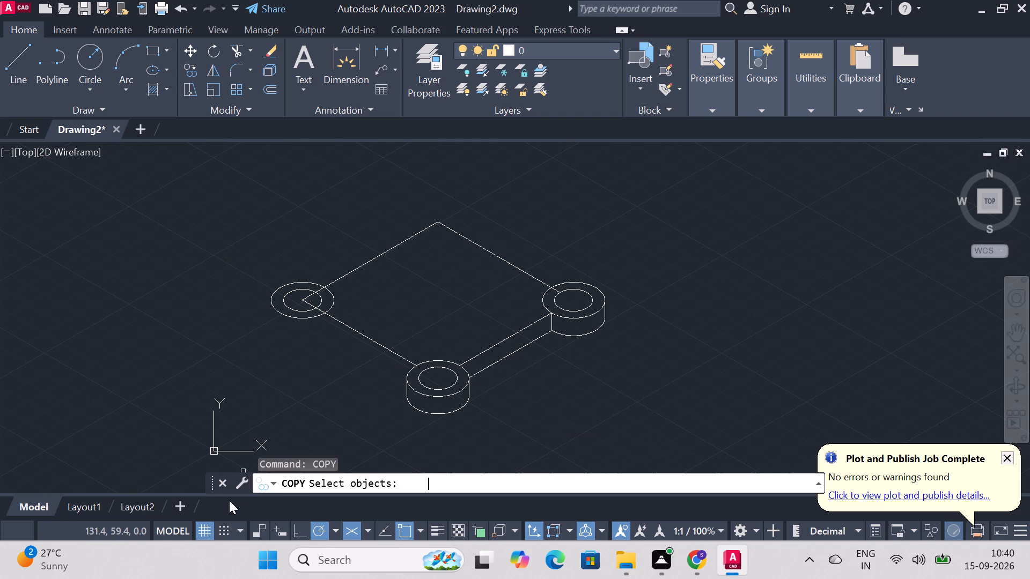
pyautogui.click(331, 304)
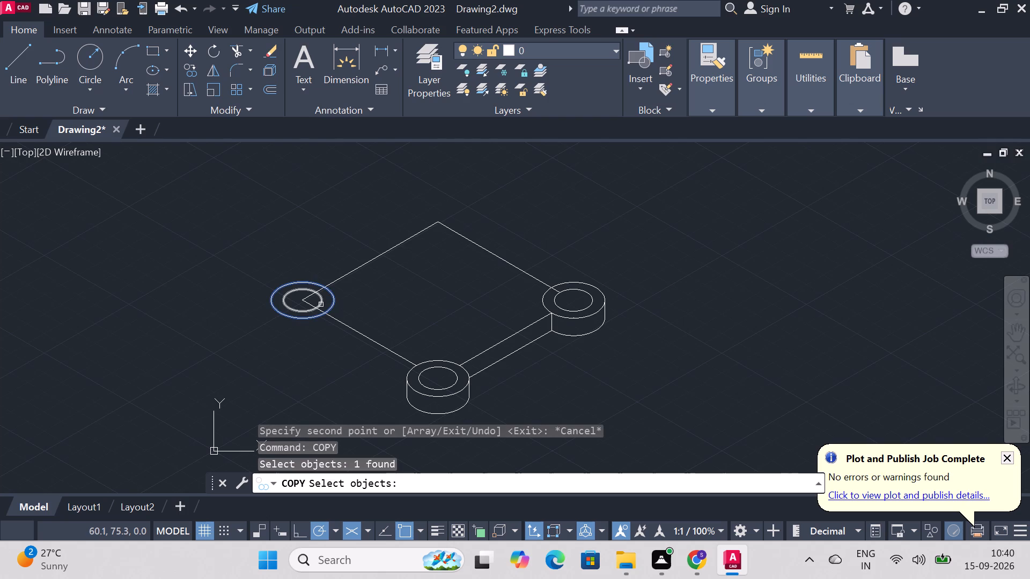
pyautogui.click(321, 304)
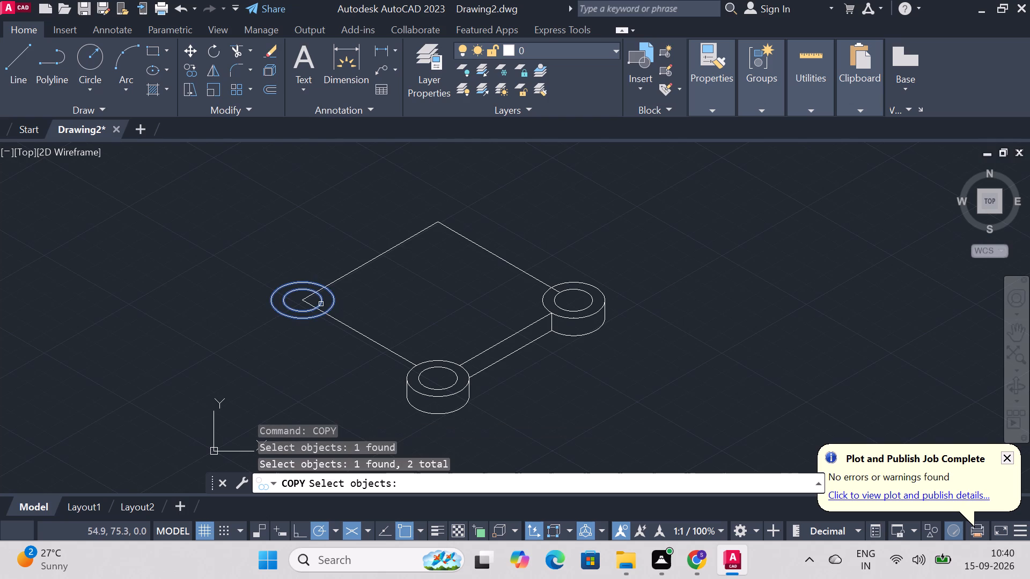
pyautogui.press('Return')
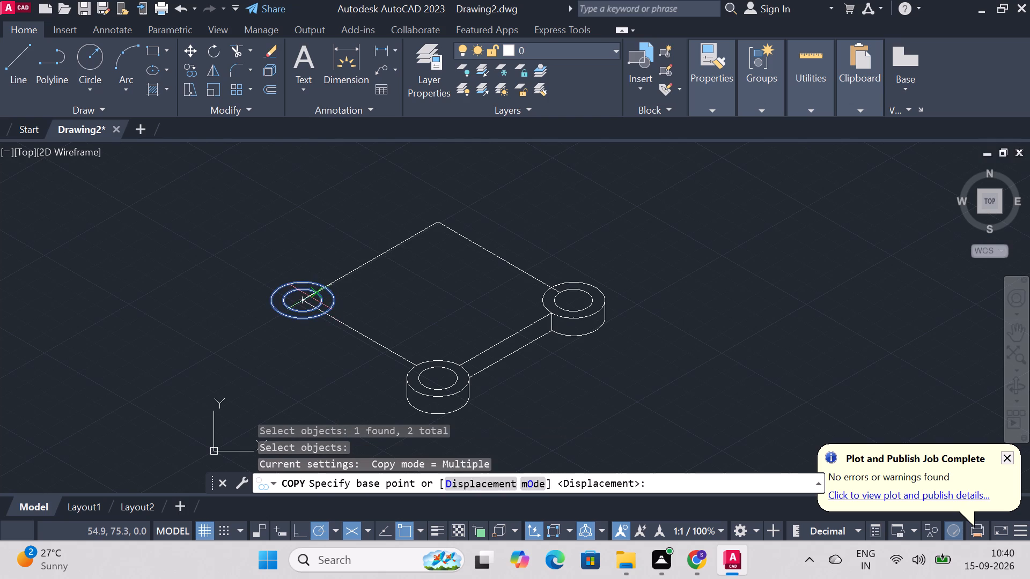
pyautogui.click(301, 300)
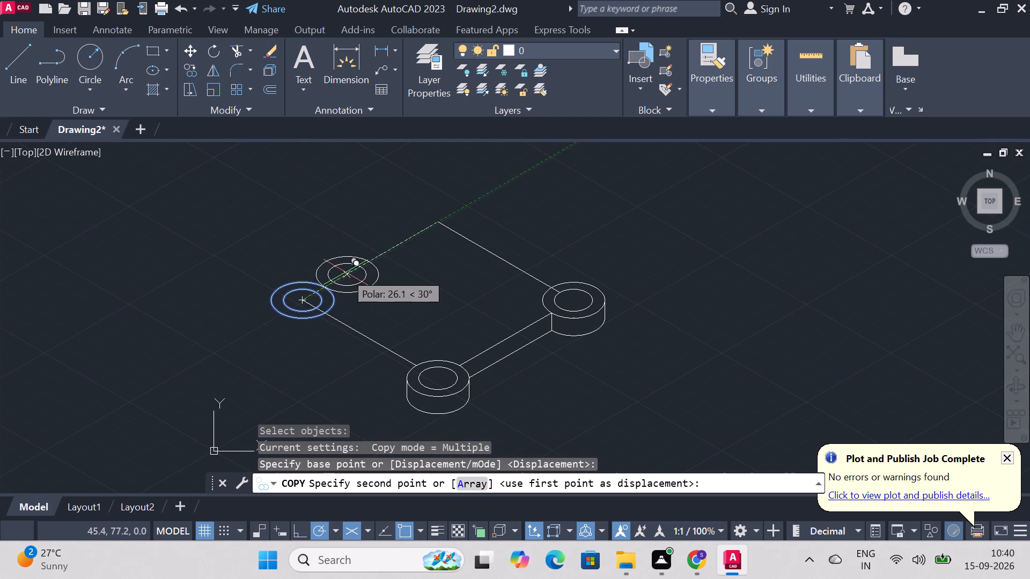
pyautogui.write('80')
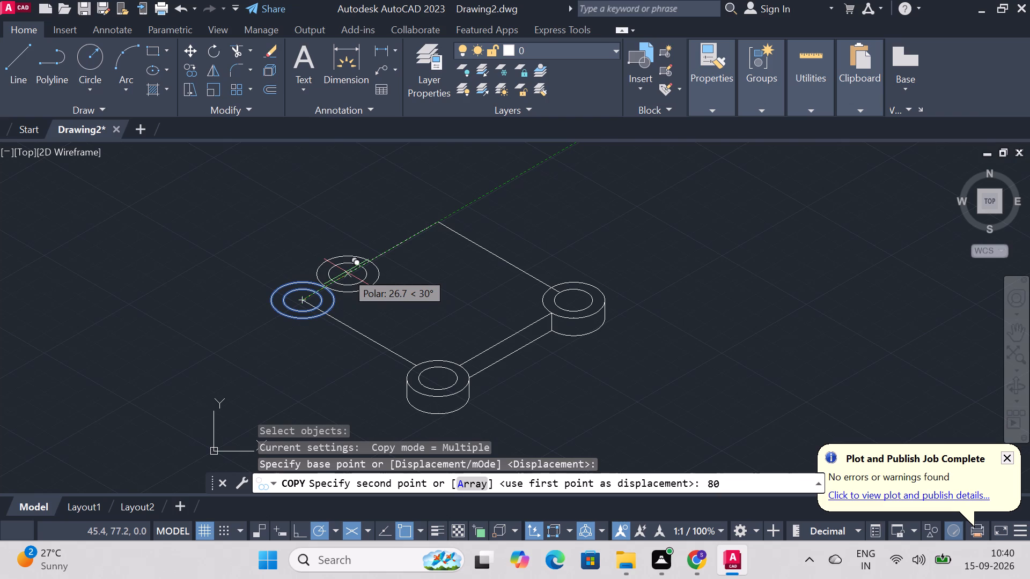
pyautogui.press('Return')
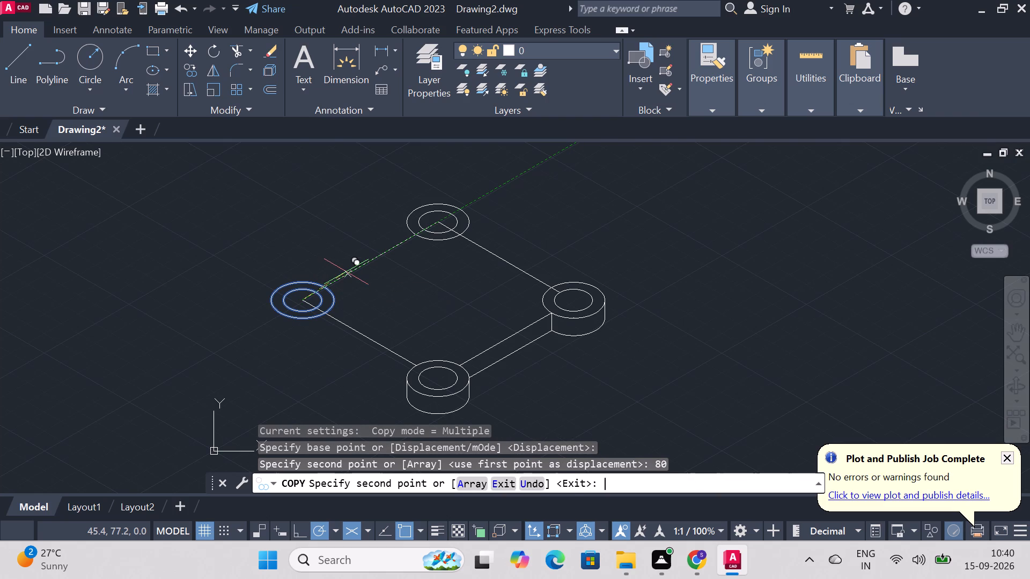
pyautogui.press('Escape')
# Copy the west corner's inner and outer isocircles from their centre 9 units straight down at 270°.
pyautogui.write('copy')
pyautogui.press('Return')
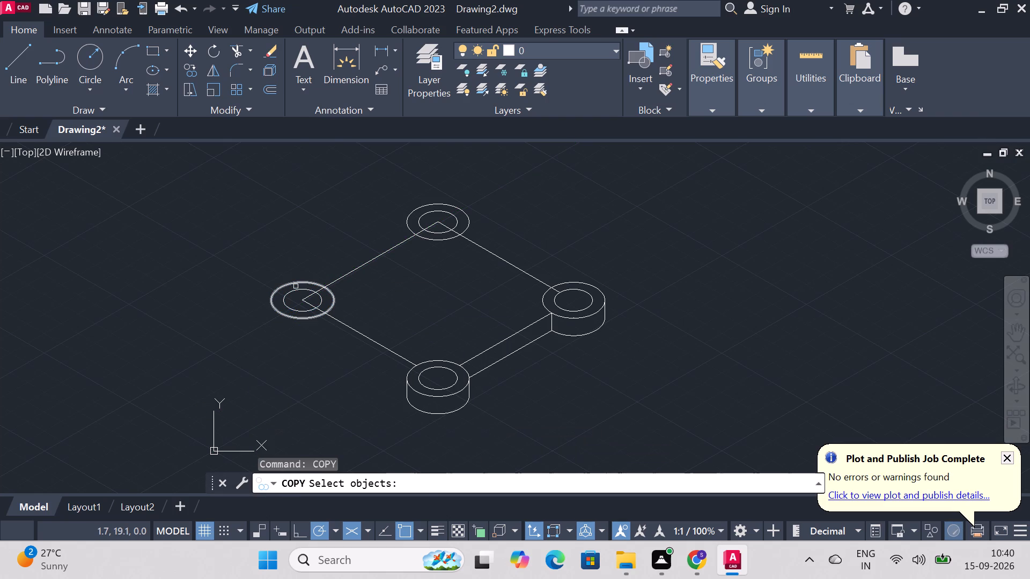
pyautogui.click(284, 299)
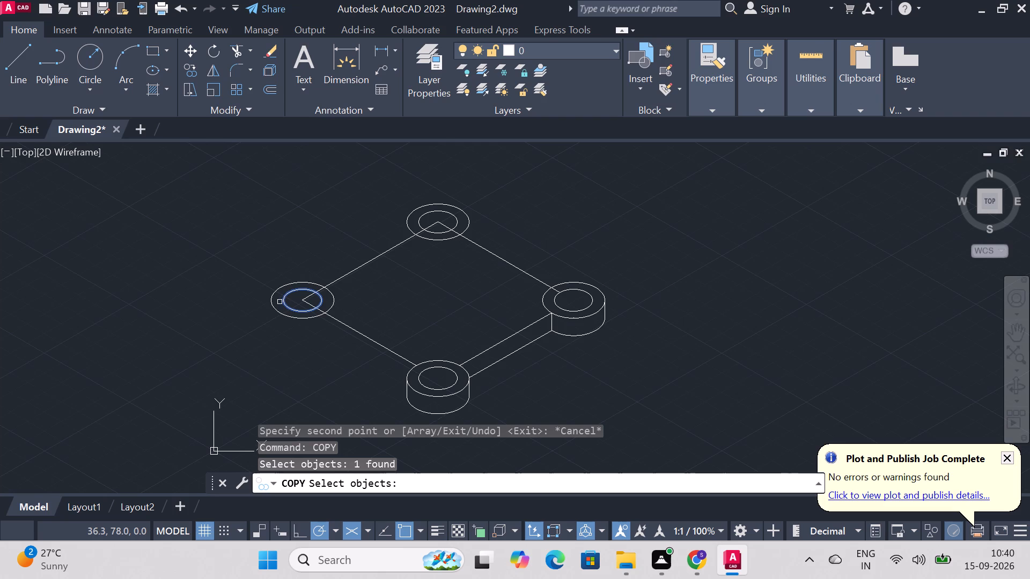
pyautogui.click(273, 305)
pyautogui.press('Return')
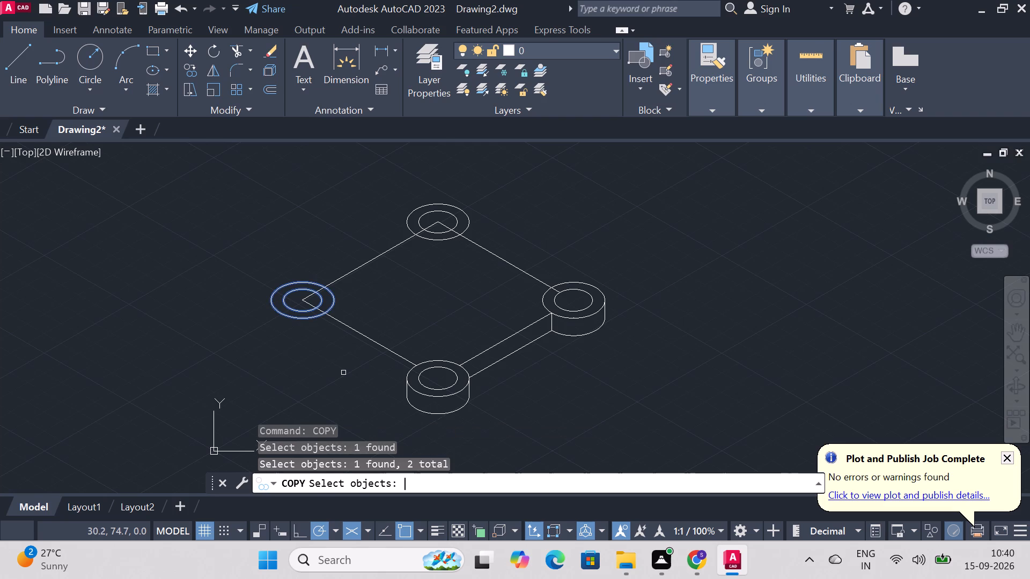
pyautogui.click(303, 299)
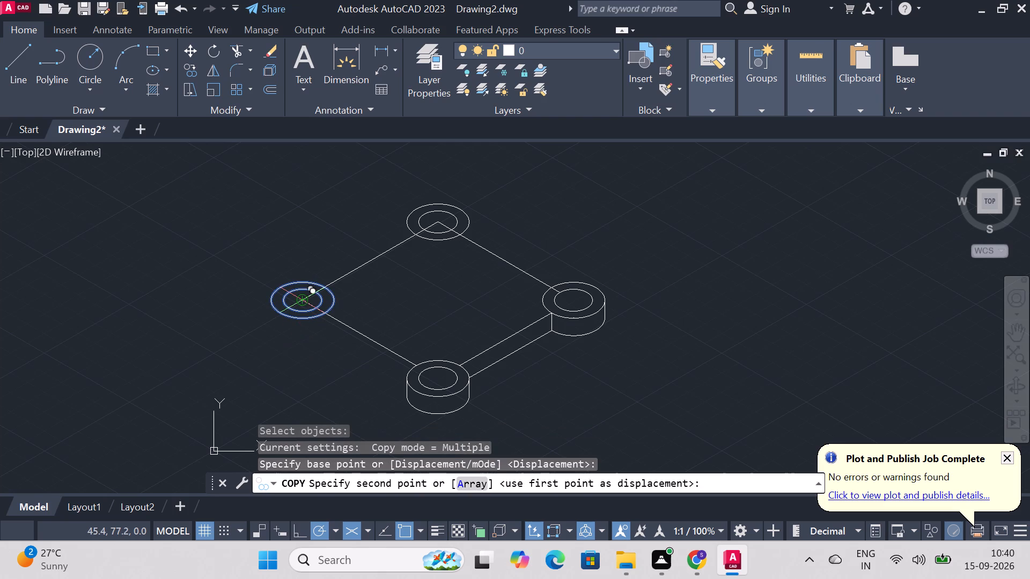
pyautogui.press('9')
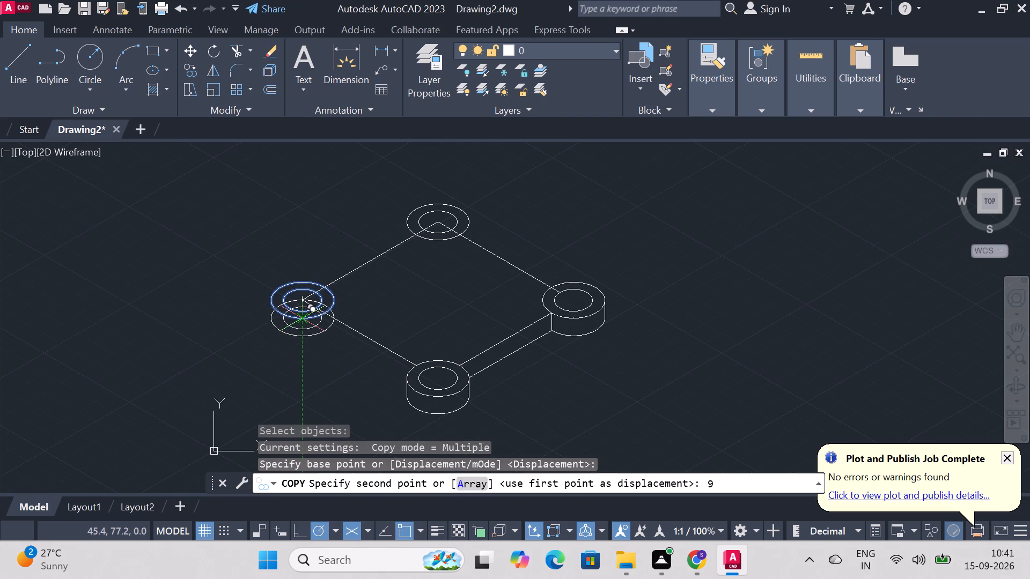
pyautogui.press('Return')
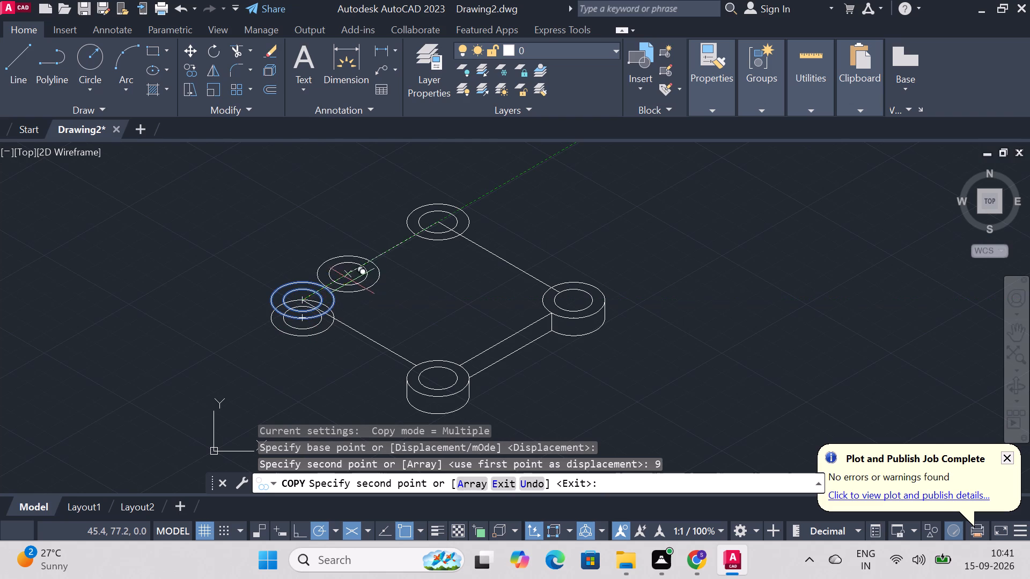
pyautogui.press('Escape')
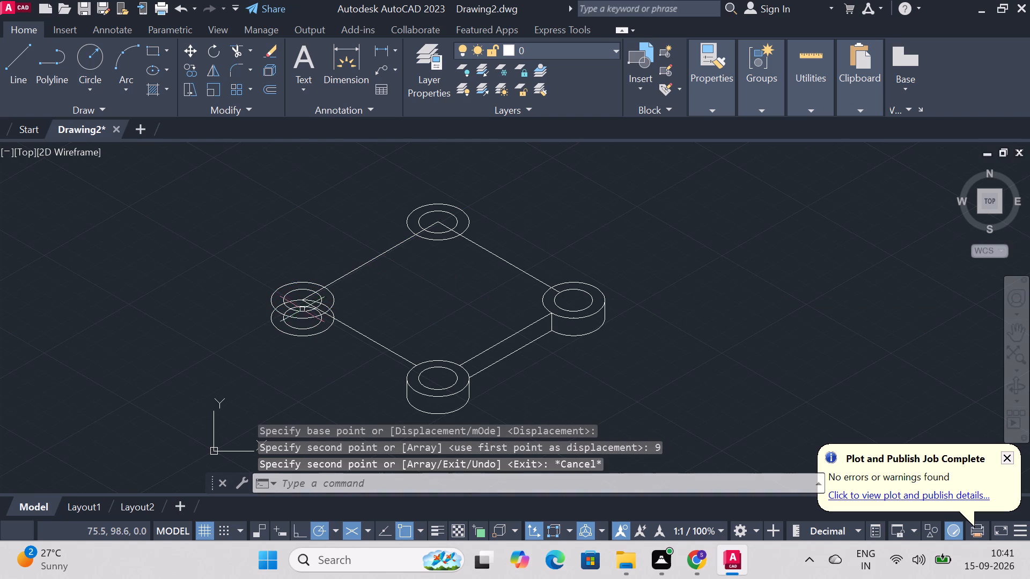
# Copy the uppermost corner's inner and outer isocircles from their centre 9 units straight down at 270°.
pyautogui.write('cop')
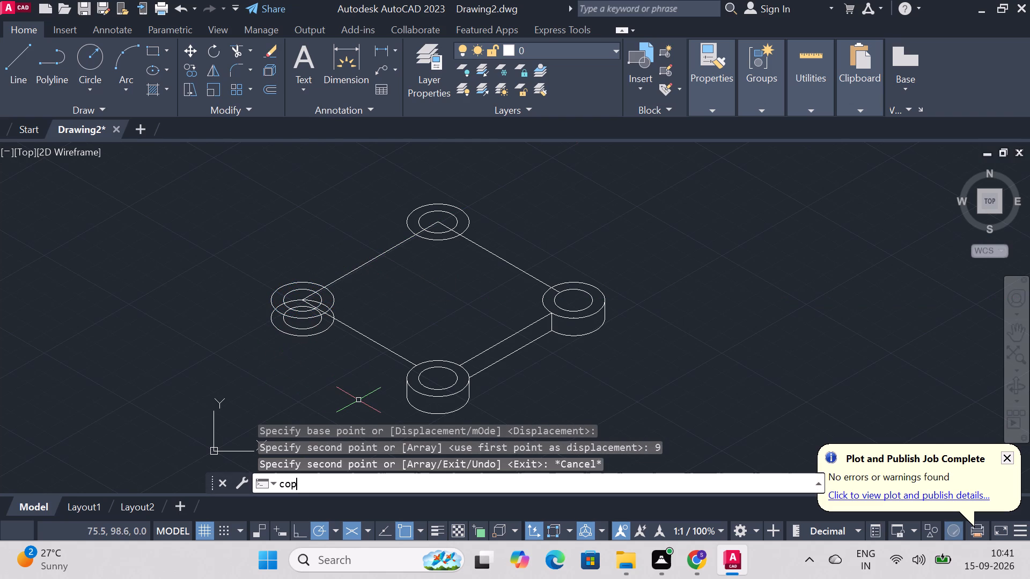
pyautogui.press('Return')
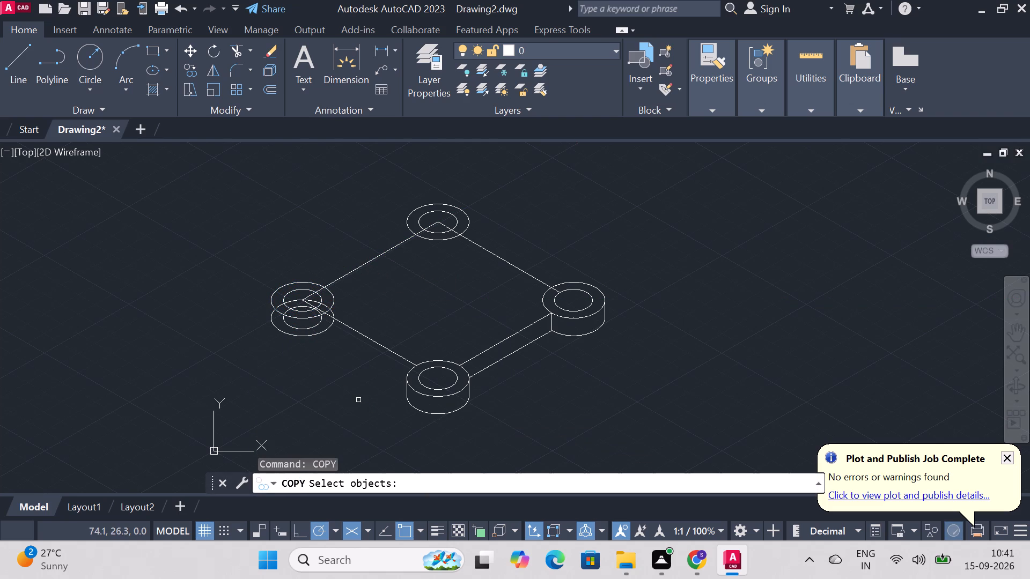
pyautogui.click(431, 241)
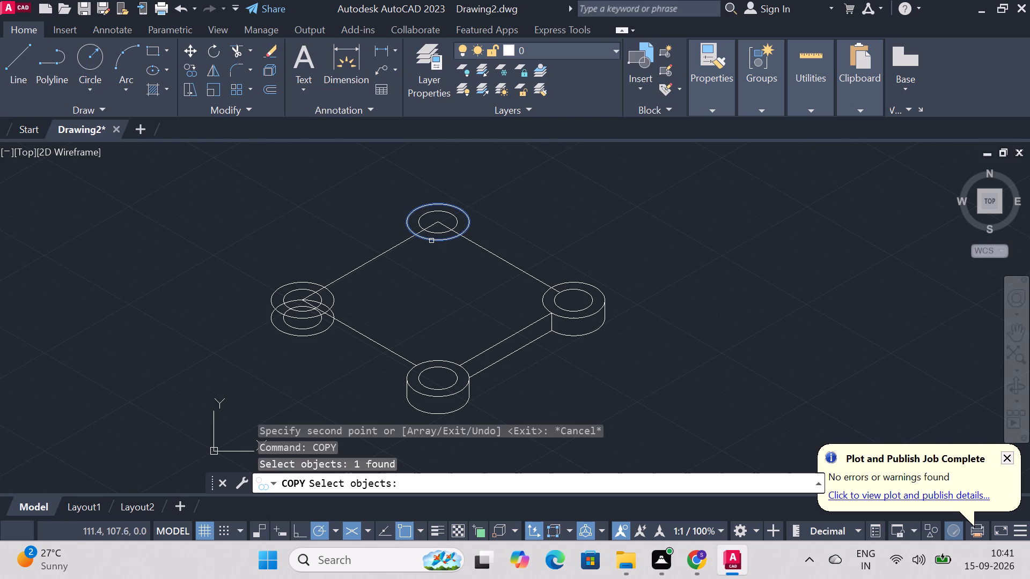
pyautogui.click(444, 233)
pyautogui.press('Return')
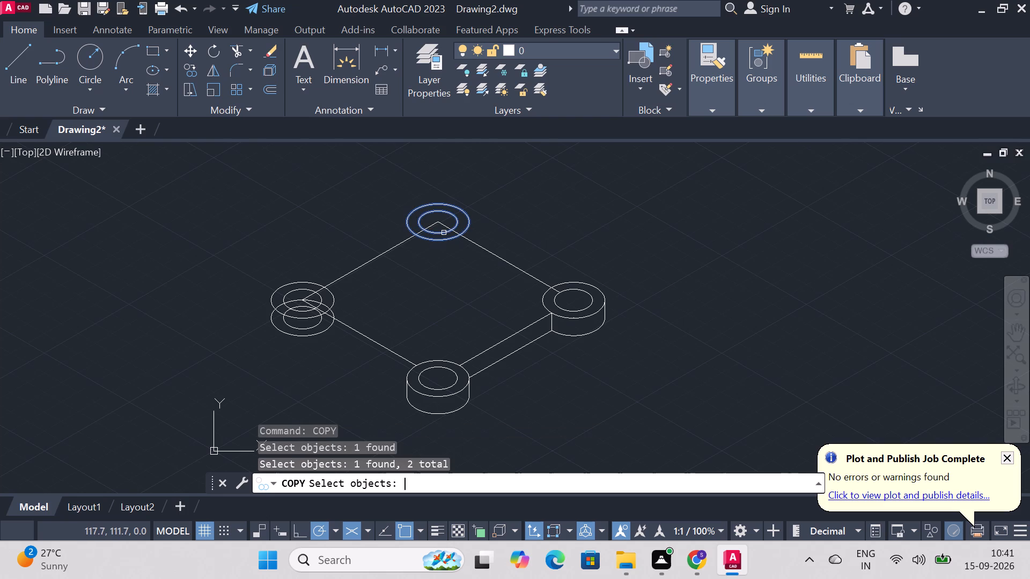
pyautogui.click(436, 225)
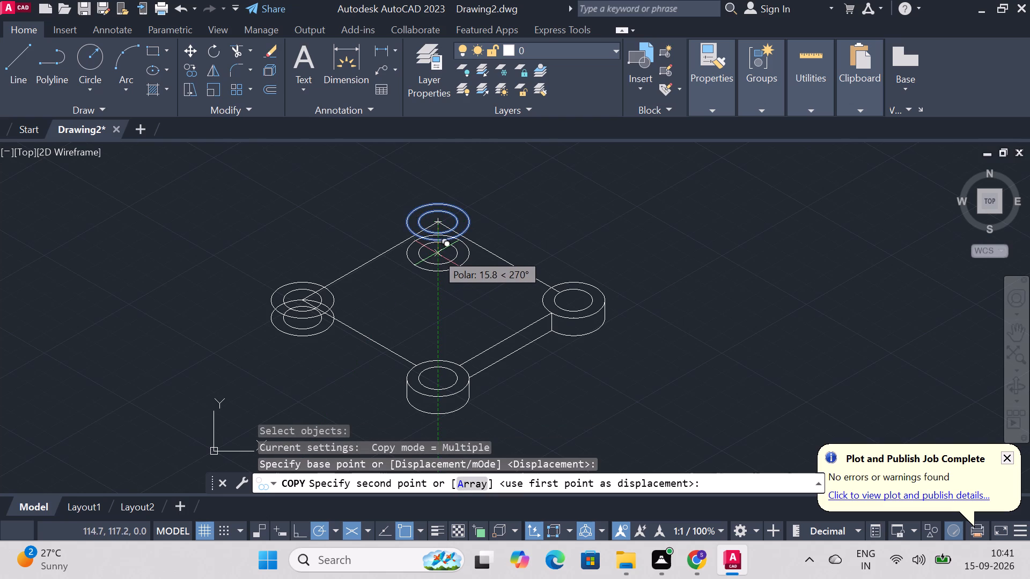
pyautogui.press('9')
pyautogui.press('Return')
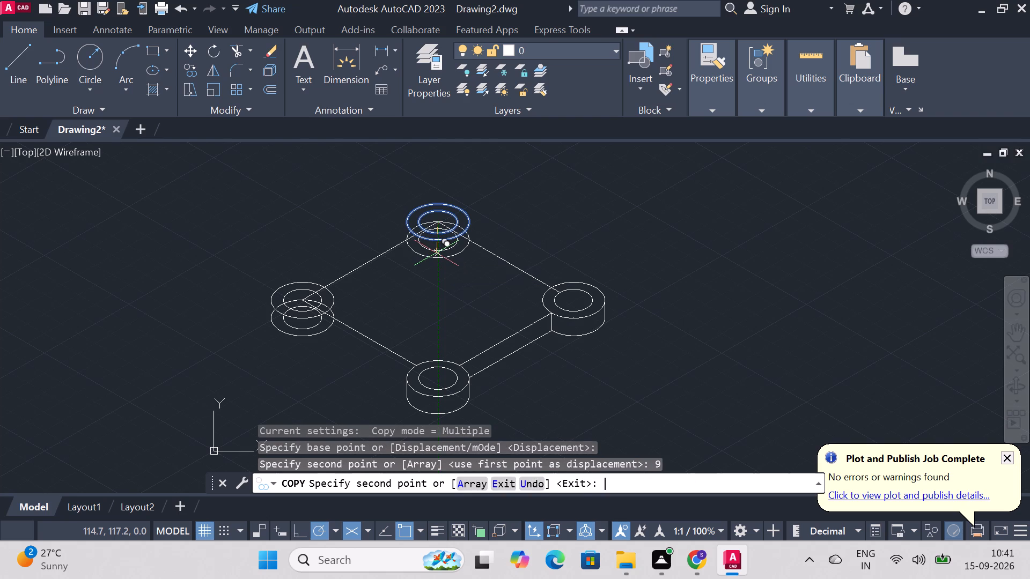
pyautogui.press('Escape')
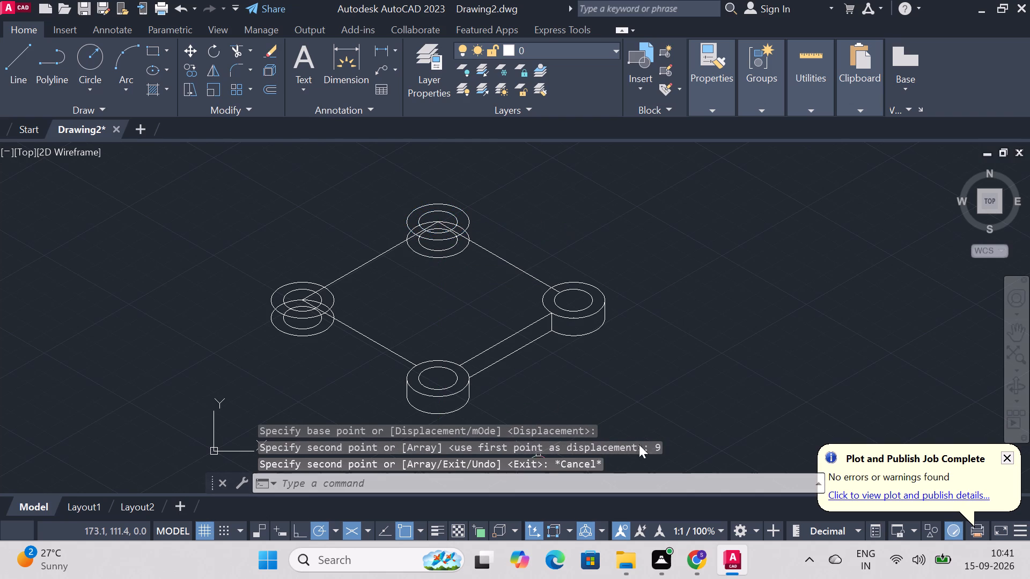
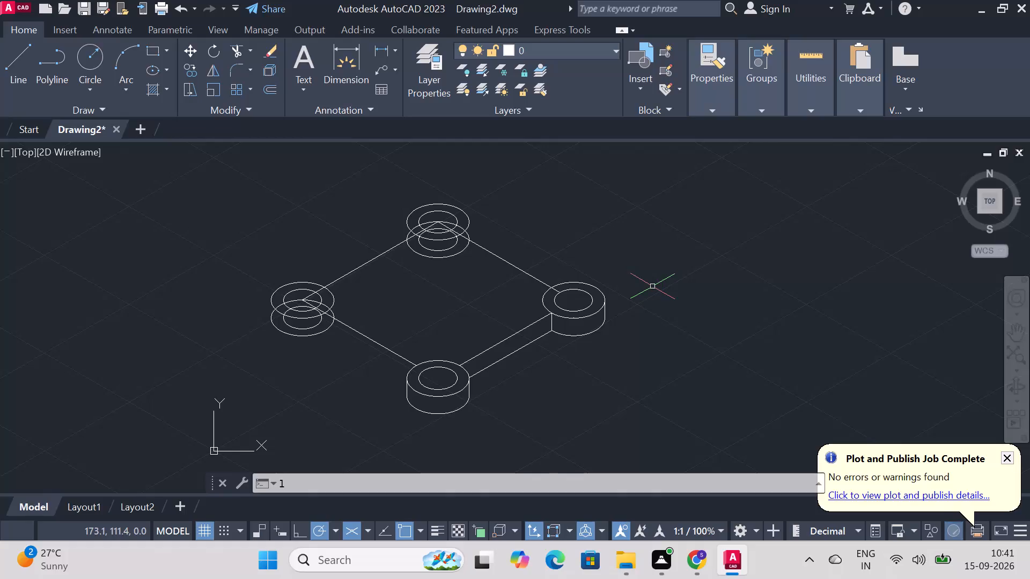
# Draw connected lines from the west corner's upper centre to its lower centre, 80 units along 30°, then up to the uppermost corner's upper centre.
pyautogui.press('Return')
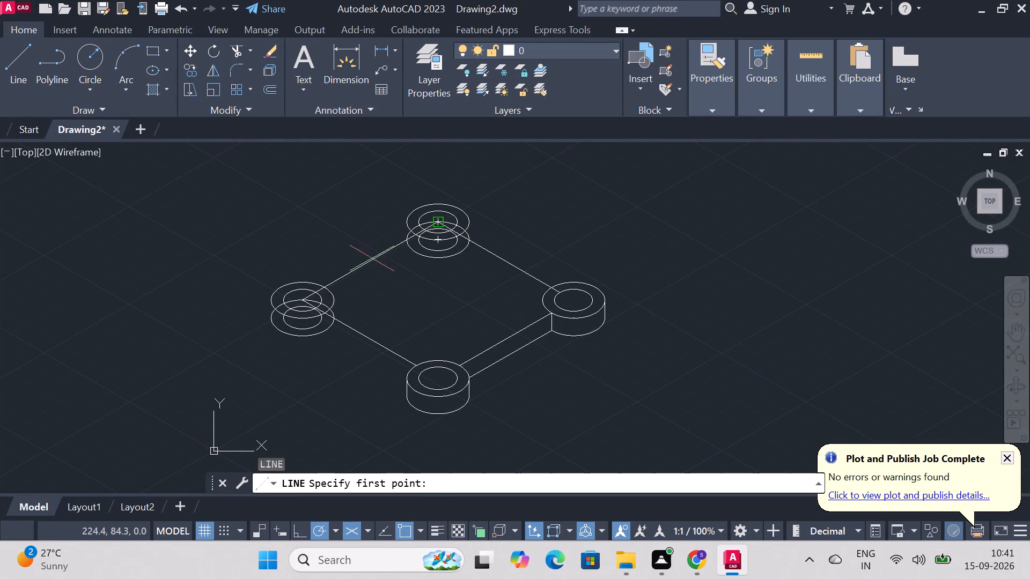
pyautogui.click(300, 303)
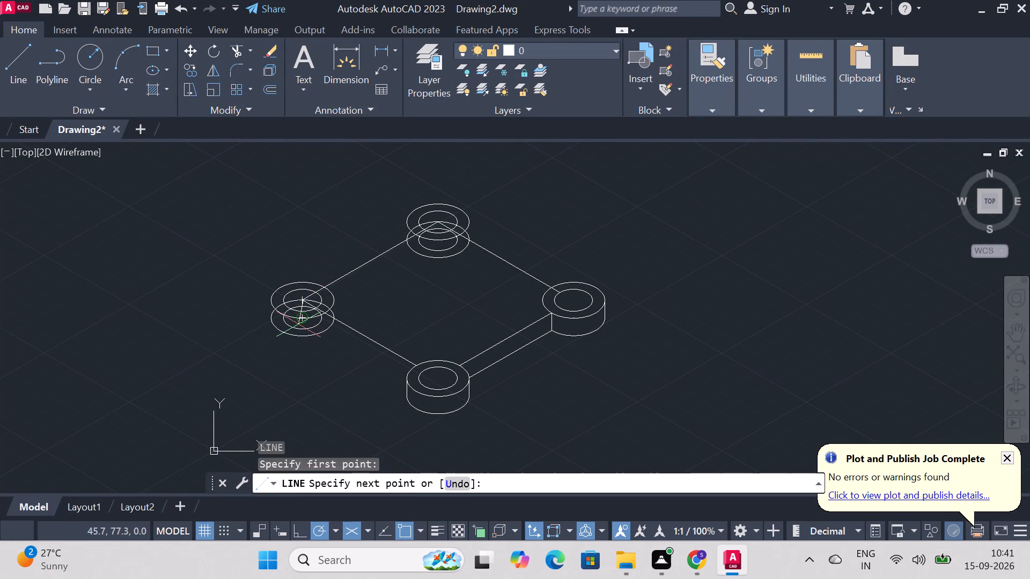
pyautogui.click(303, 318)
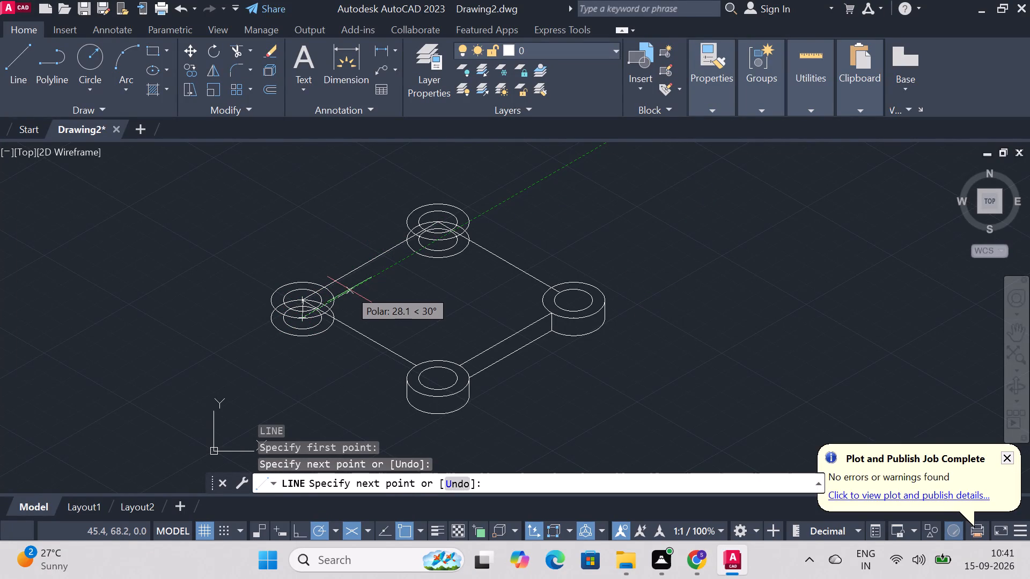
pyautogui.write('80')
pyautogui.press('Return')
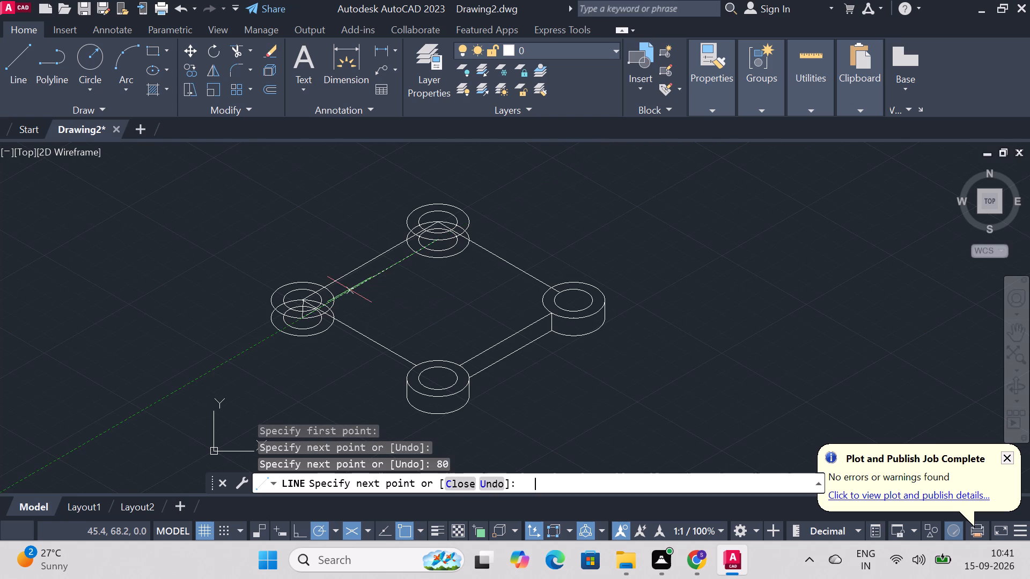
pyautogui.click(436, 226)
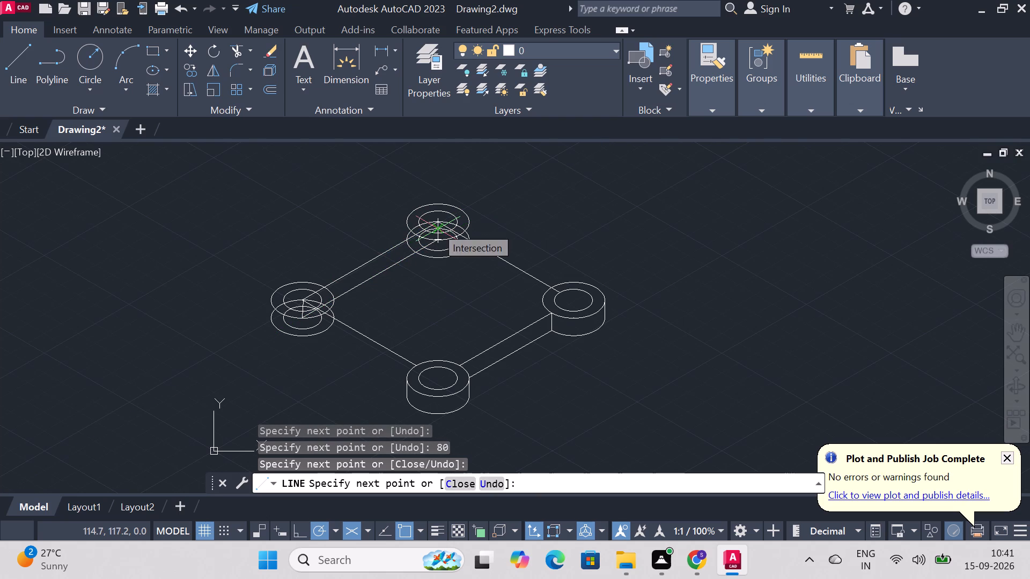
pyautogui.press('Escape')
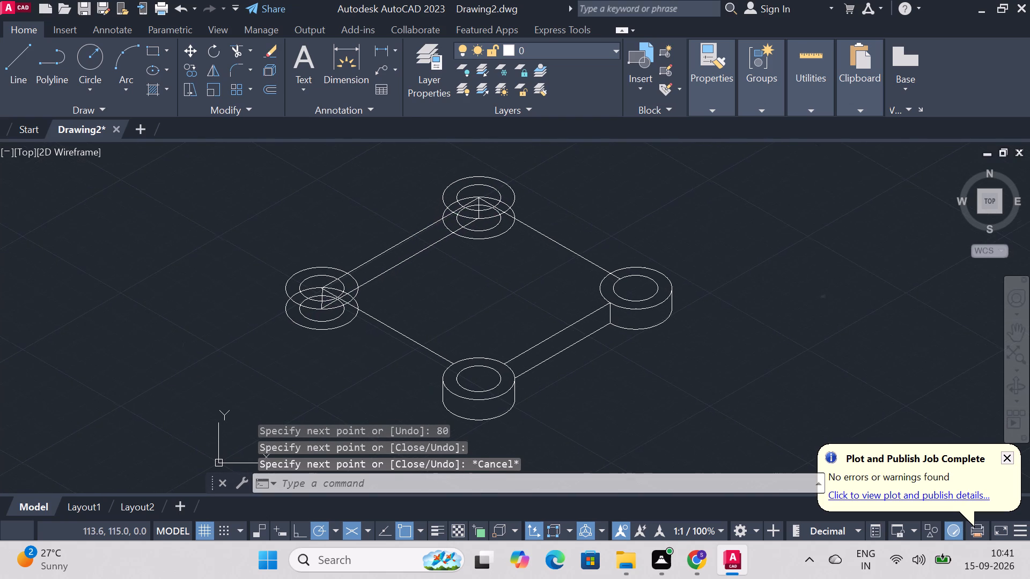
# Draw a line 80 units along 330° from the west corner's lower isocircle centre towards the near ring.
pyautogui.press('l')
pyautogui.press('Return')
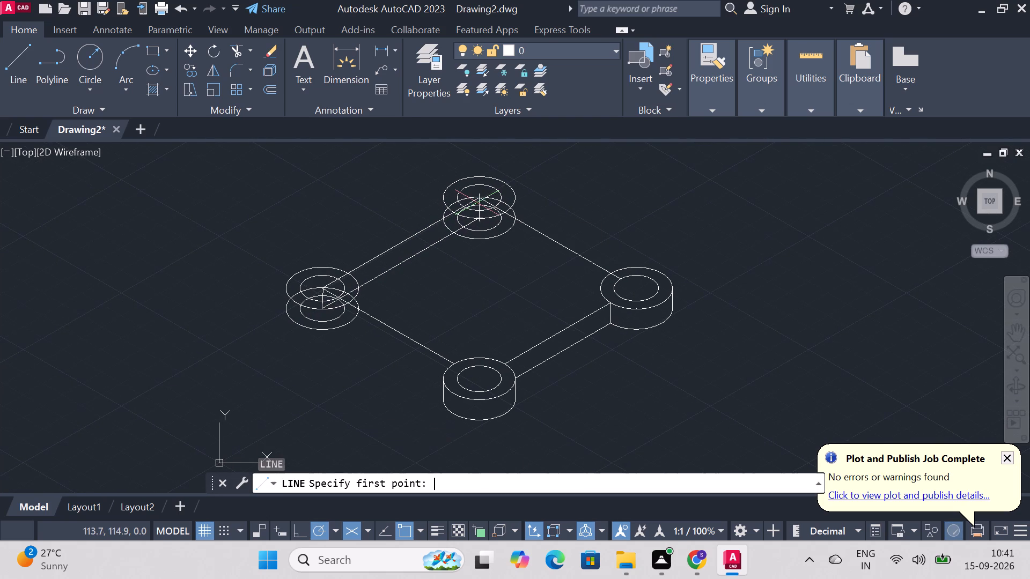
pyautogui.click(323, 314)
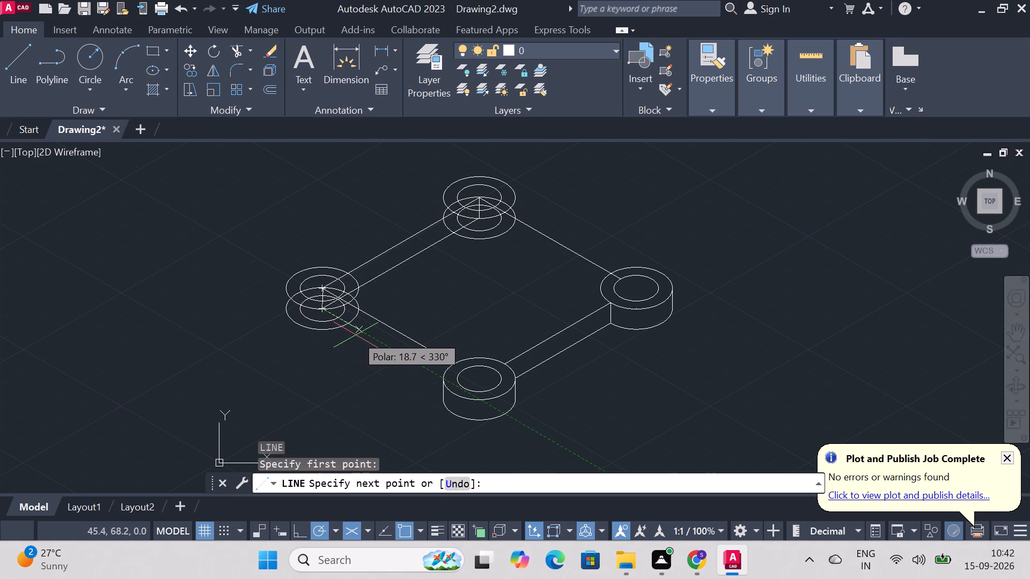
pyautogui.write('80')
pyautogui.press('Return')
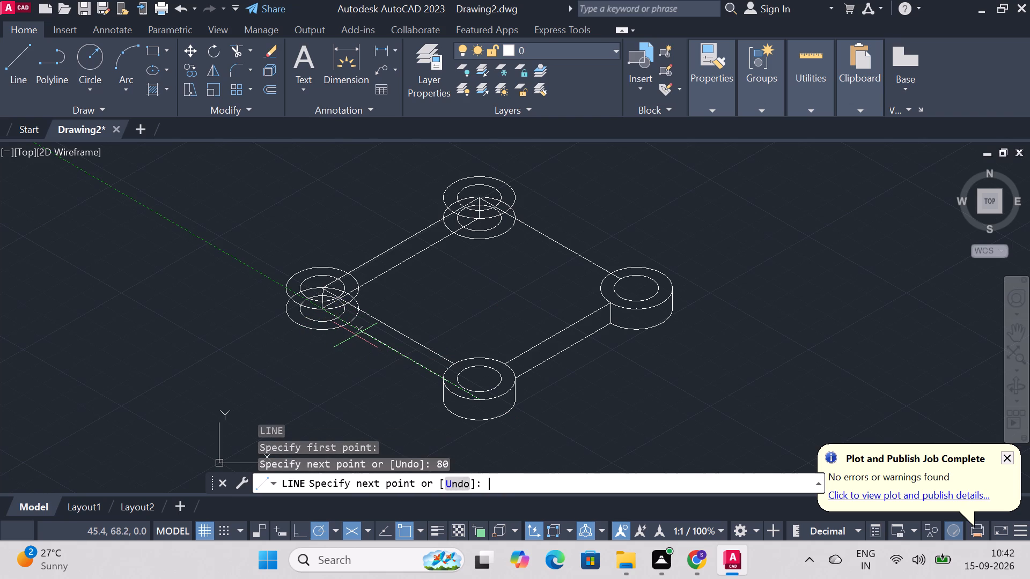
pyautogui.press('Escape')
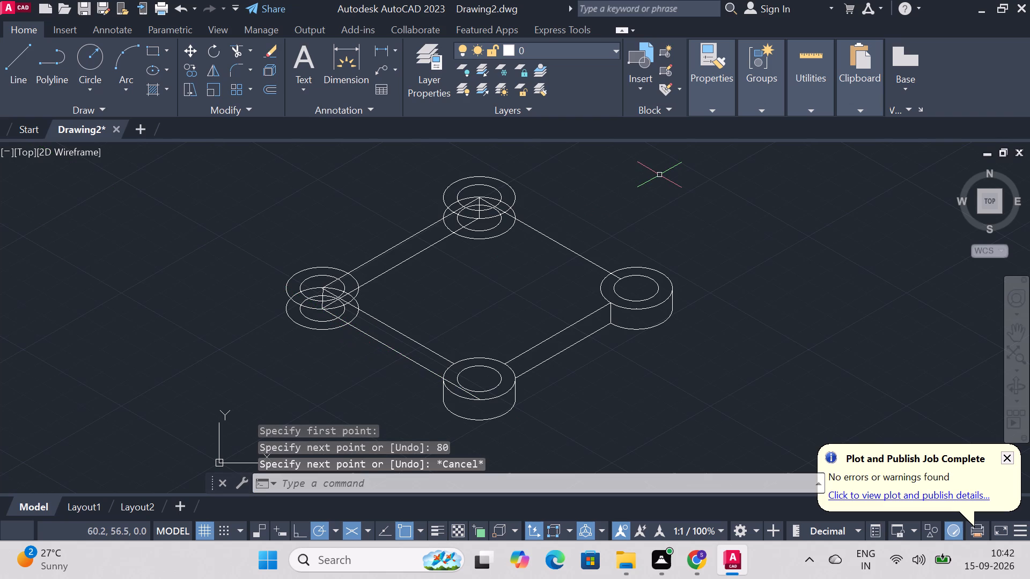
# Draw a line 80 units along 330° from the uppermost corner's lower isocircle centre towards the east ring.
pyautogui.press('l')
pyautogui.press('Return')
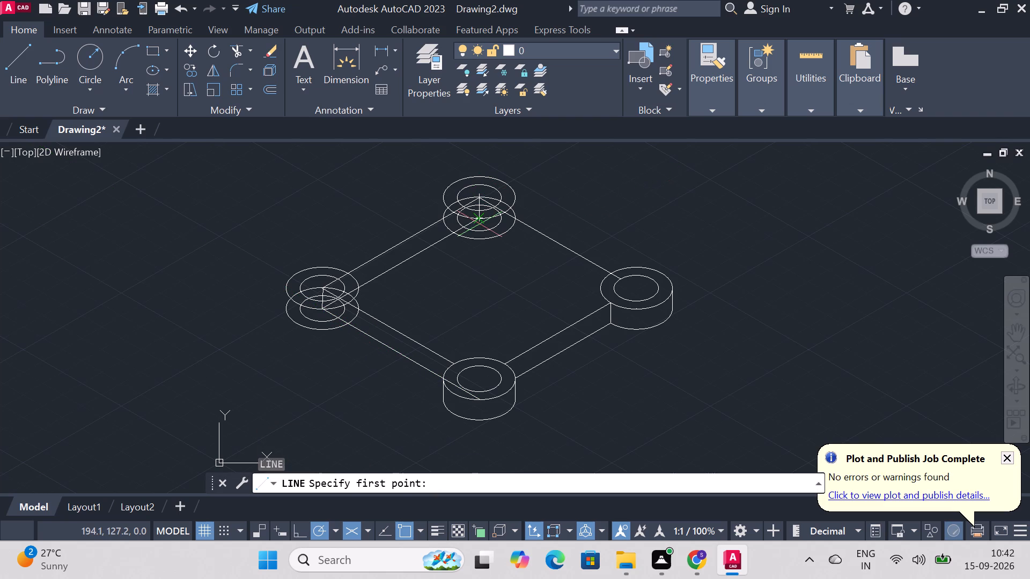
pyautogui.click(483, 215)
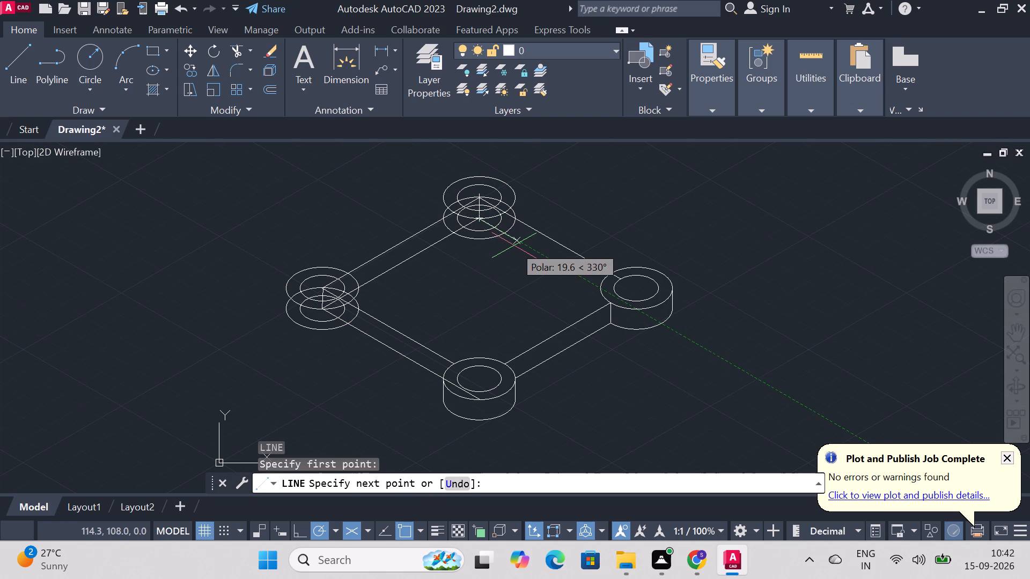
pyautogui.write('80')
pyautogui.press('Return')
pyautogui.press('Escape')
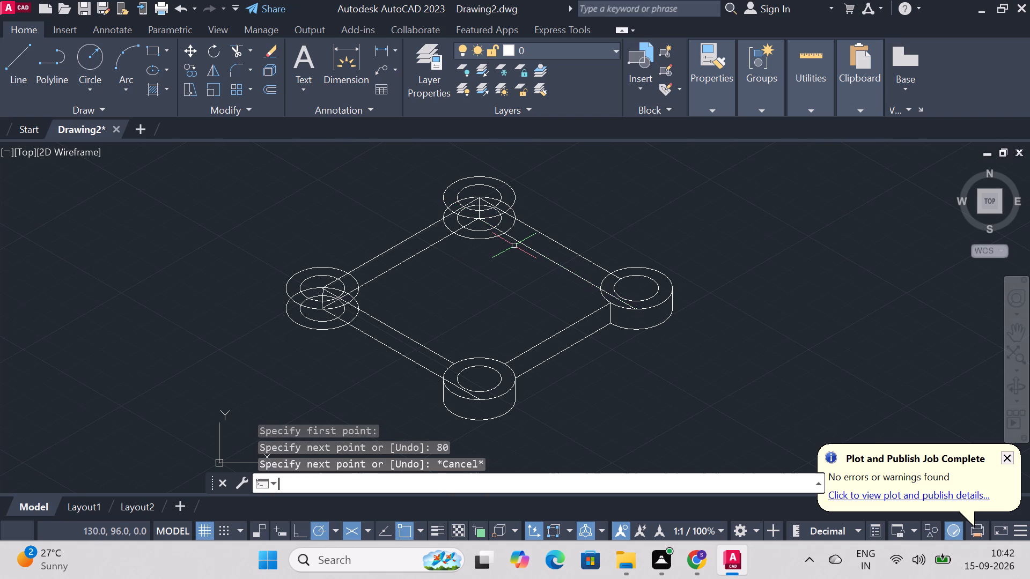
# Trim the ends of the two new lower 330° lines where they run inside the east and near rings.
pyautogui.write('trim')
pyautogui.press('Return')
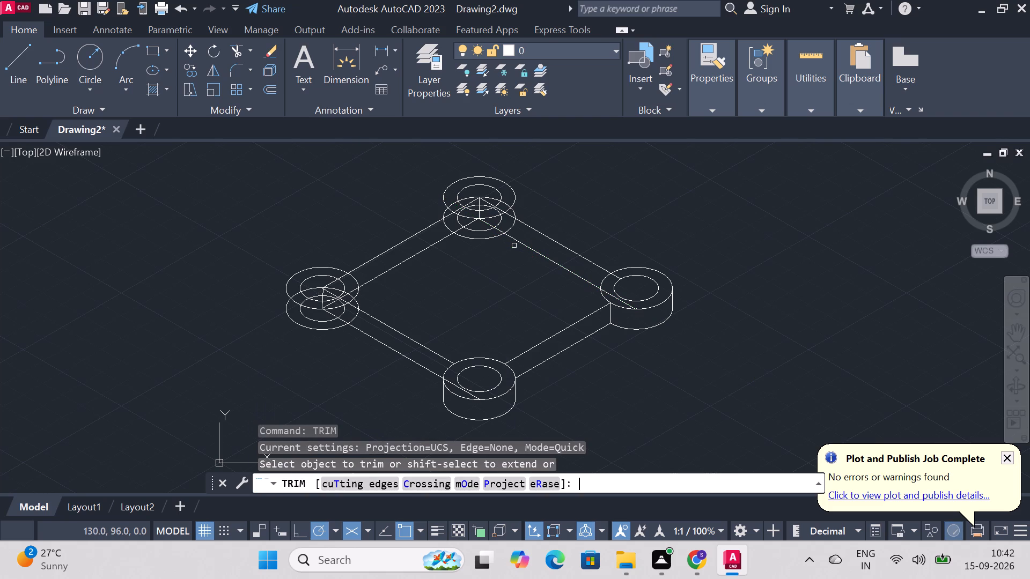
pyautogui.click(610, 296)
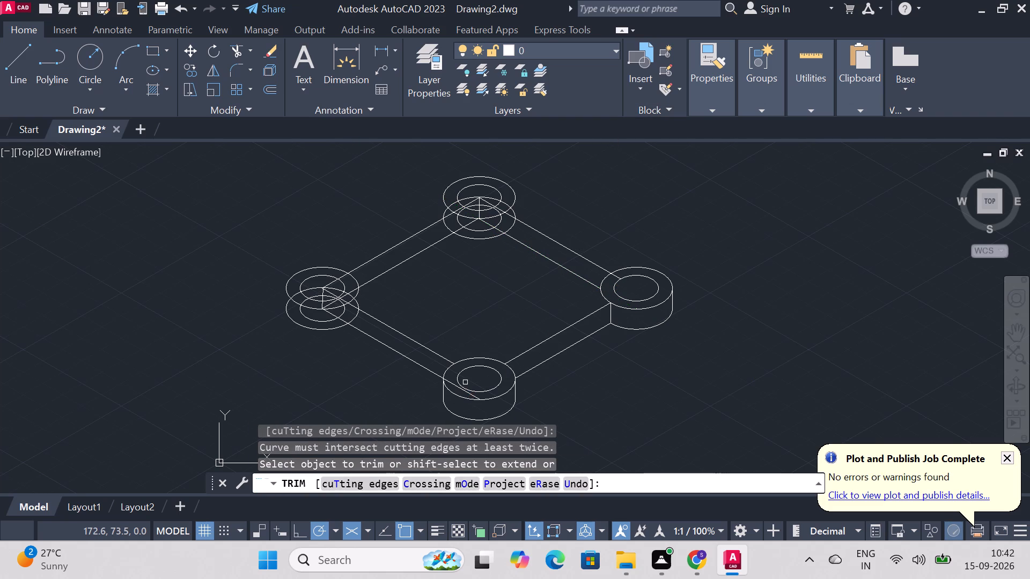
pyautogui.click(454, 383)
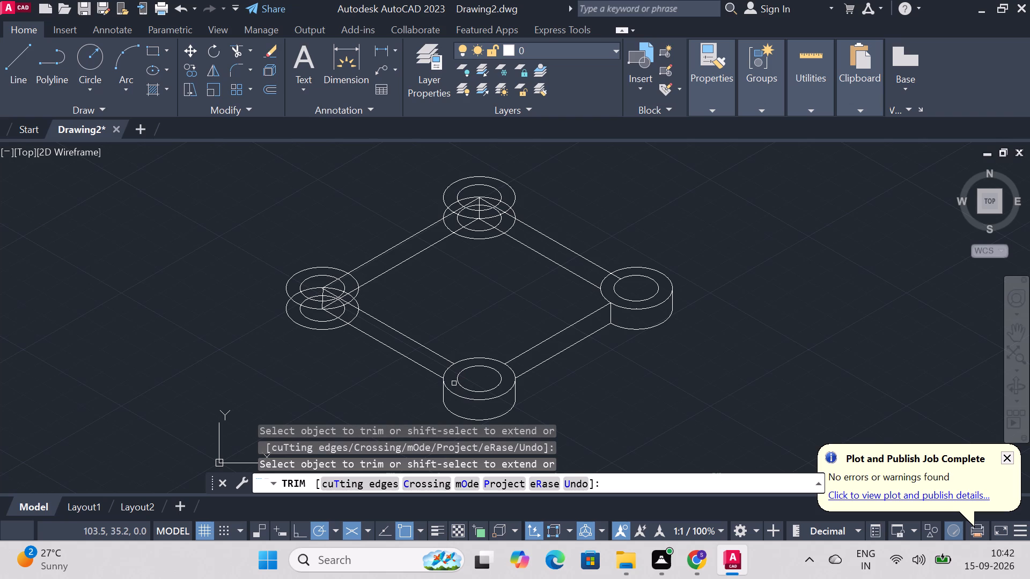
# Trim away the segments of the west ring's lower inner isocircle.
pyautogui.click(304, 314)
pyautogui.click(341, 313)
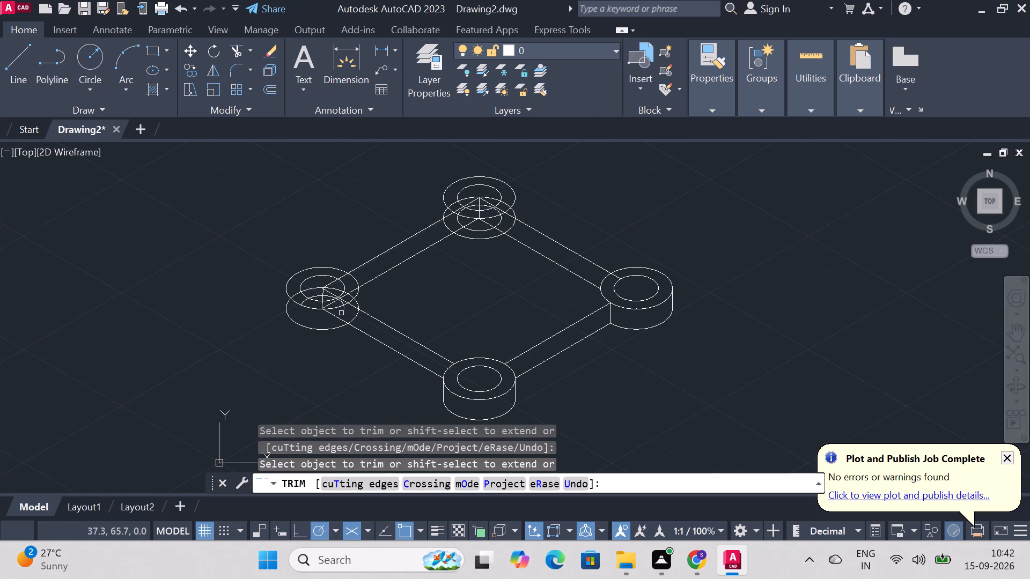
pyautogui.click(342, 303)
pyautogui.click(327, 295)
pyautogui.click(318, 296)
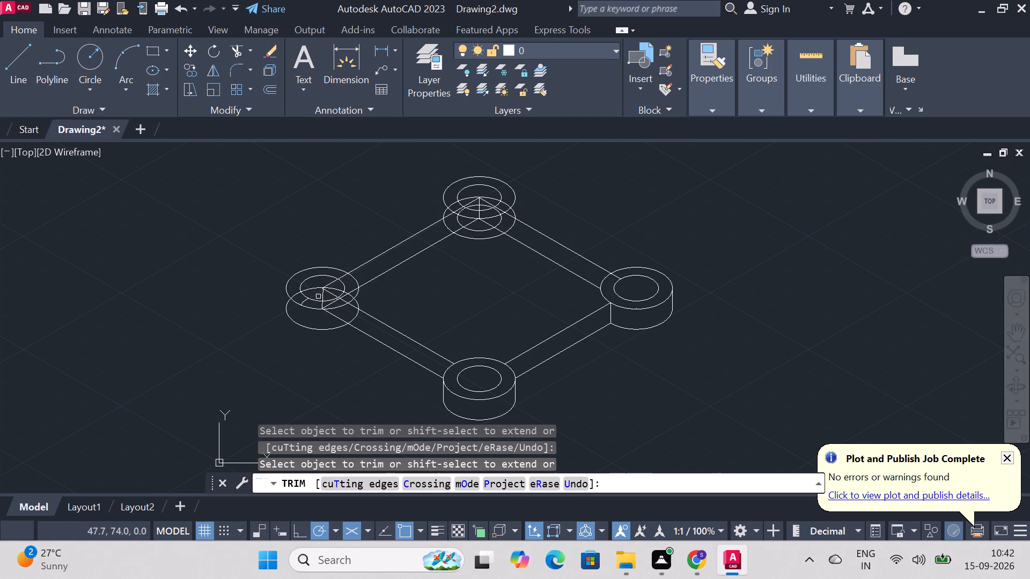
pyautogui.click(305, 302)
pyautogui.click(335, 303)
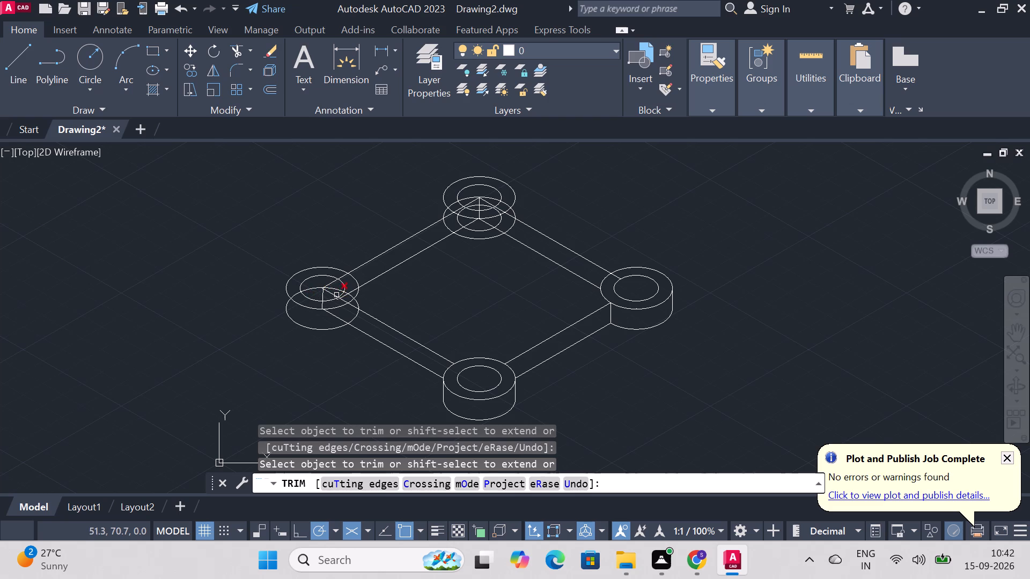
# Trim the hidden back arc of the west ring's lower outer isocircle and the lower 30° line inside that ring.
pyautogui.click(337, 287)
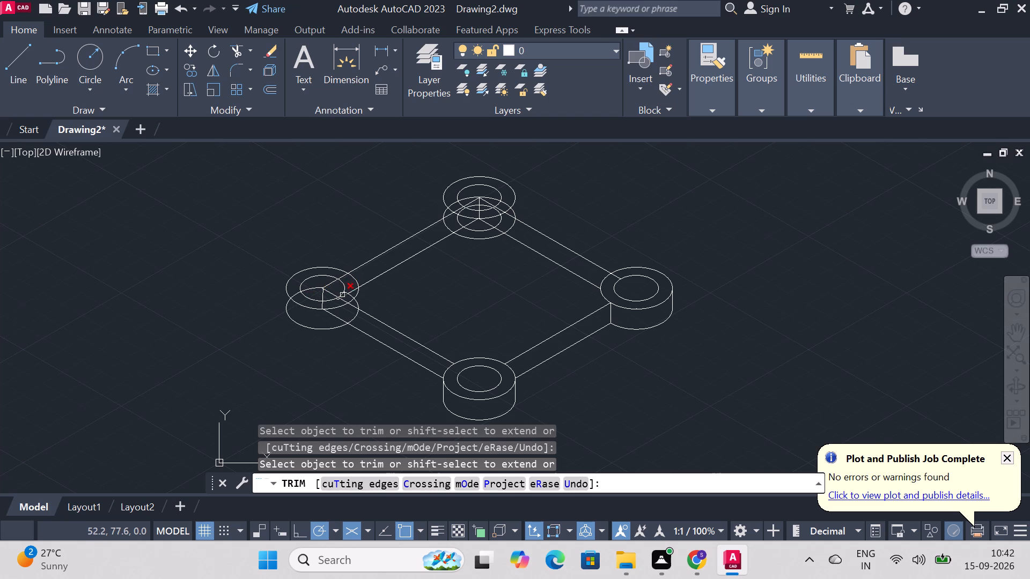
pyautogui.click(347, 298)
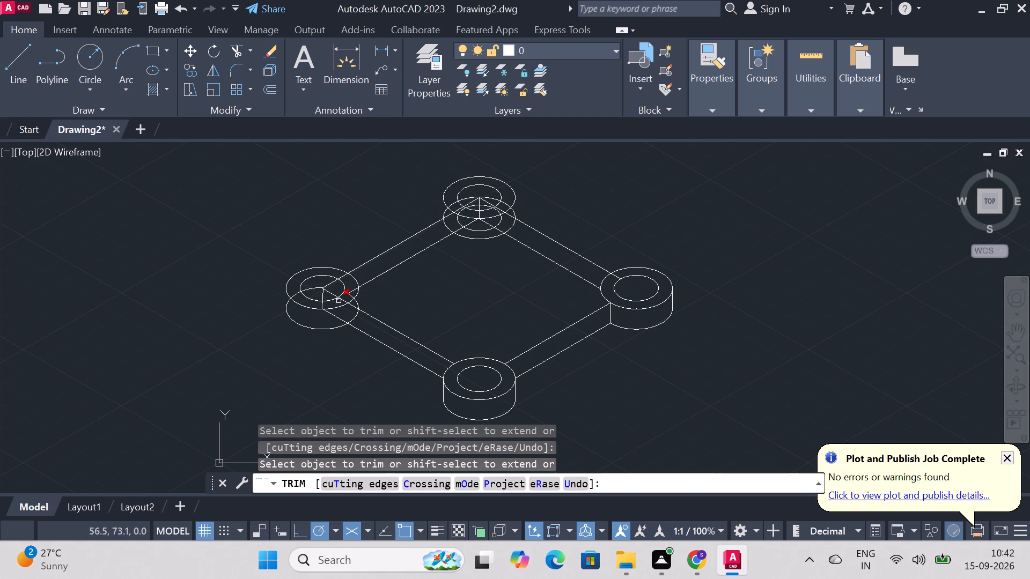
pyautogui.click(339, 302)
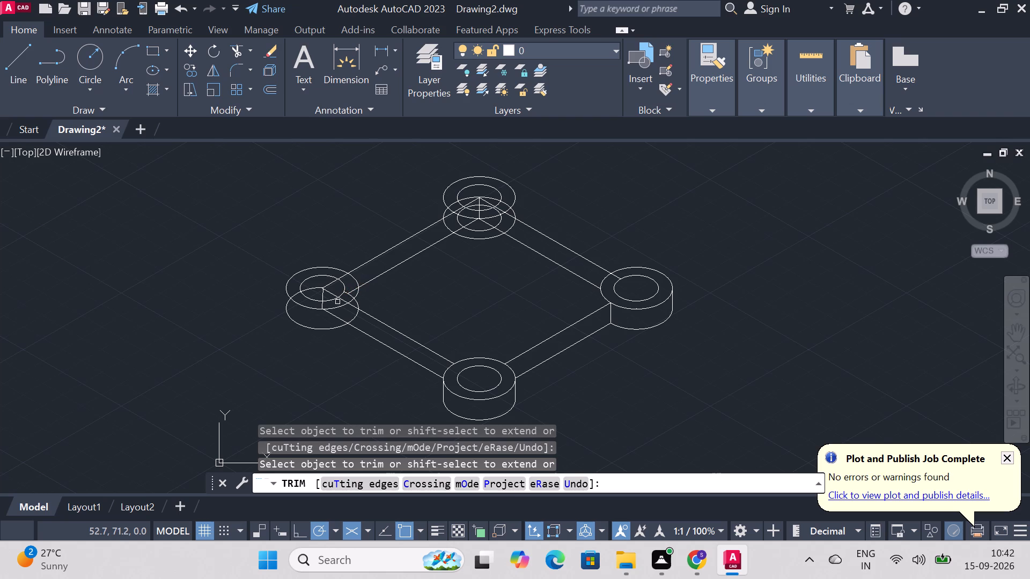
pyautogui.click(338, 301)
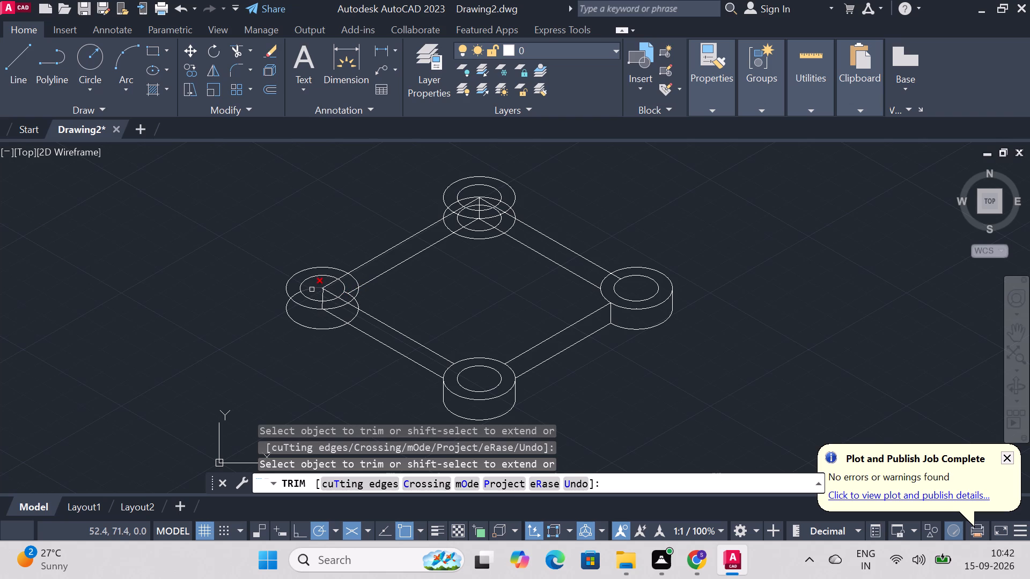
pyautogui.click(312, 289)
pyautogui.click(297, 296)
pyautogui.click(349, 294)
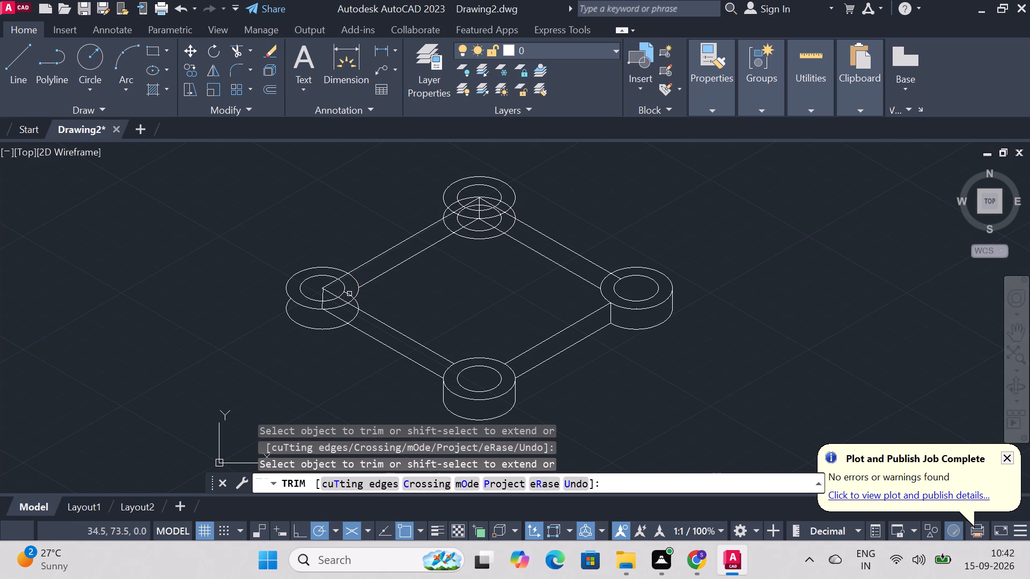
pyautogui.click(349, 293)
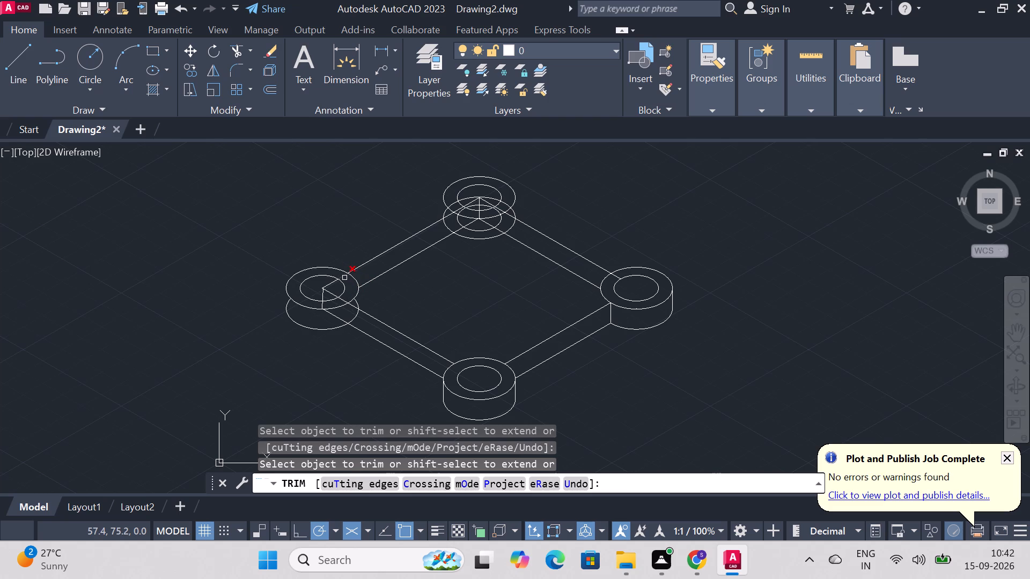
# Trim the upper 30° line, the vertical centre line and the 330° link lines where they run inside the west ring.
pyautogui.click(344, 278)
pyautogui.click(333, 283)
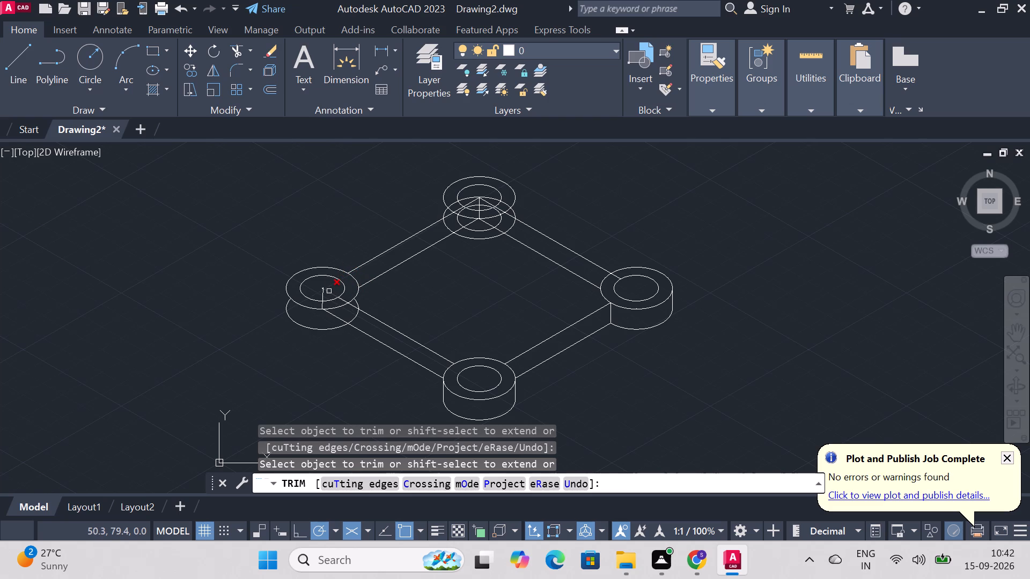
pyautogui.click(329, 291)
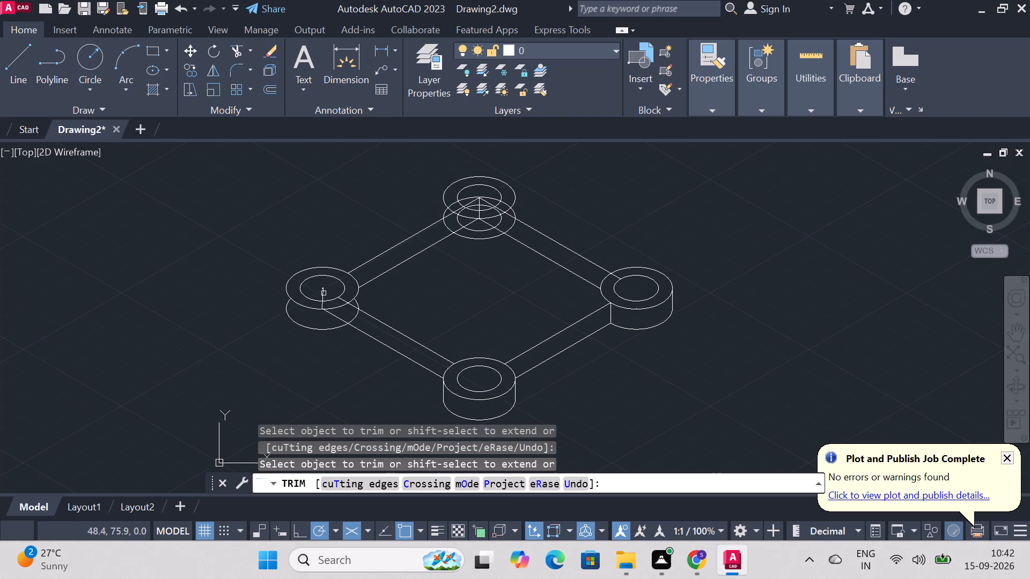
pyautogui.click(323, 293)
pyautogui.click(322, 289)
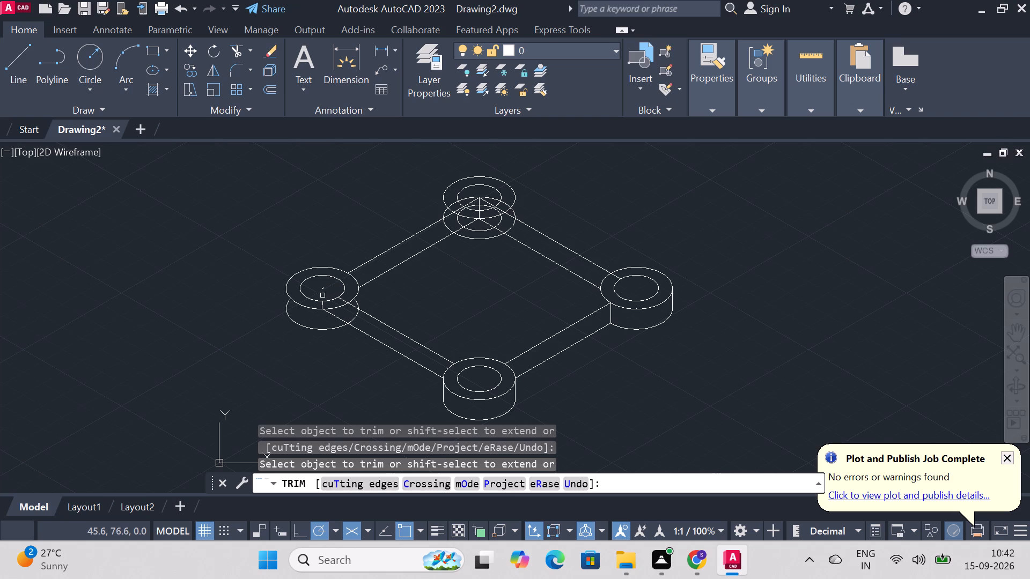
pyautogui.click(323, 302)
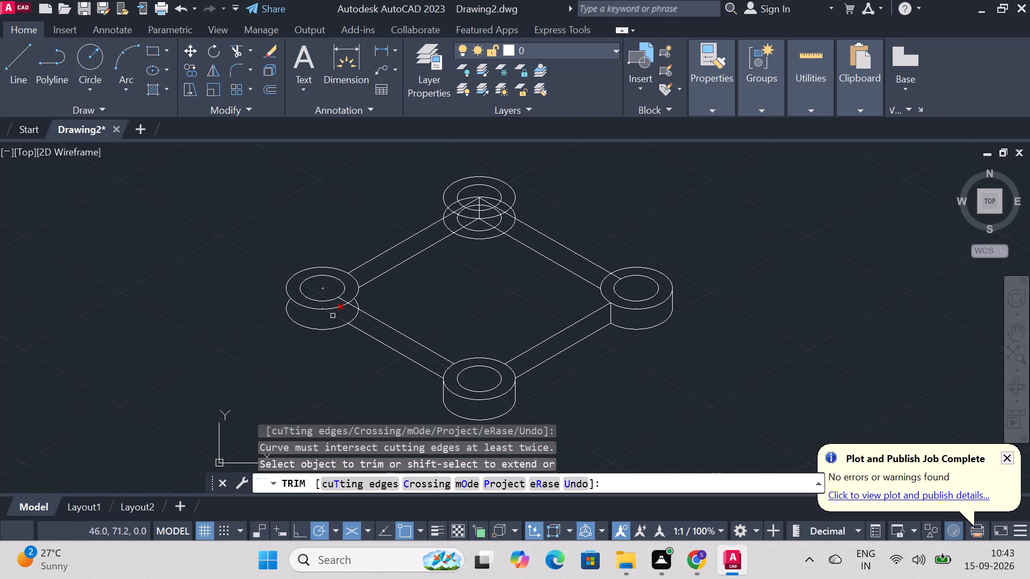
pyautogui.click(333, 316)
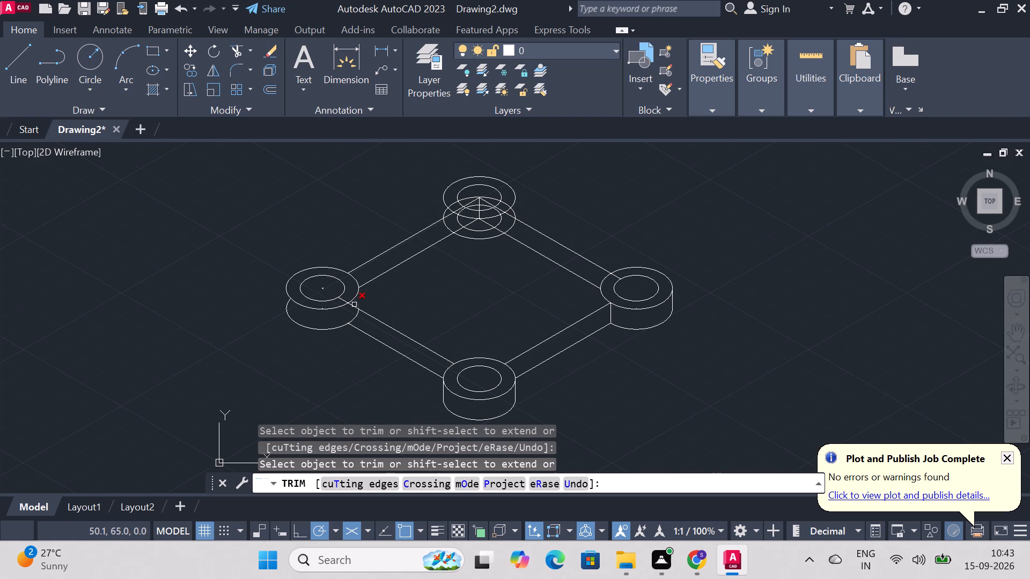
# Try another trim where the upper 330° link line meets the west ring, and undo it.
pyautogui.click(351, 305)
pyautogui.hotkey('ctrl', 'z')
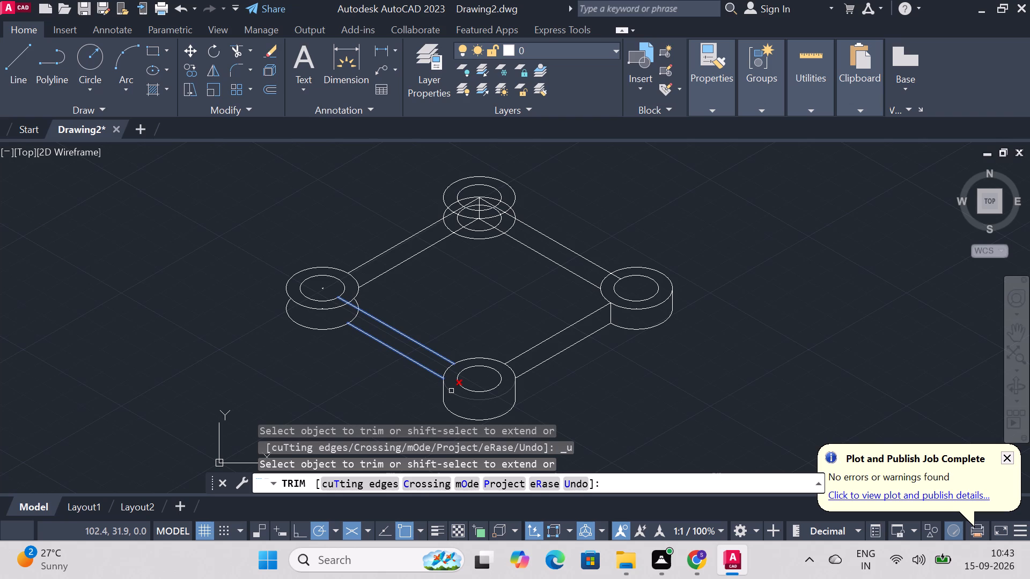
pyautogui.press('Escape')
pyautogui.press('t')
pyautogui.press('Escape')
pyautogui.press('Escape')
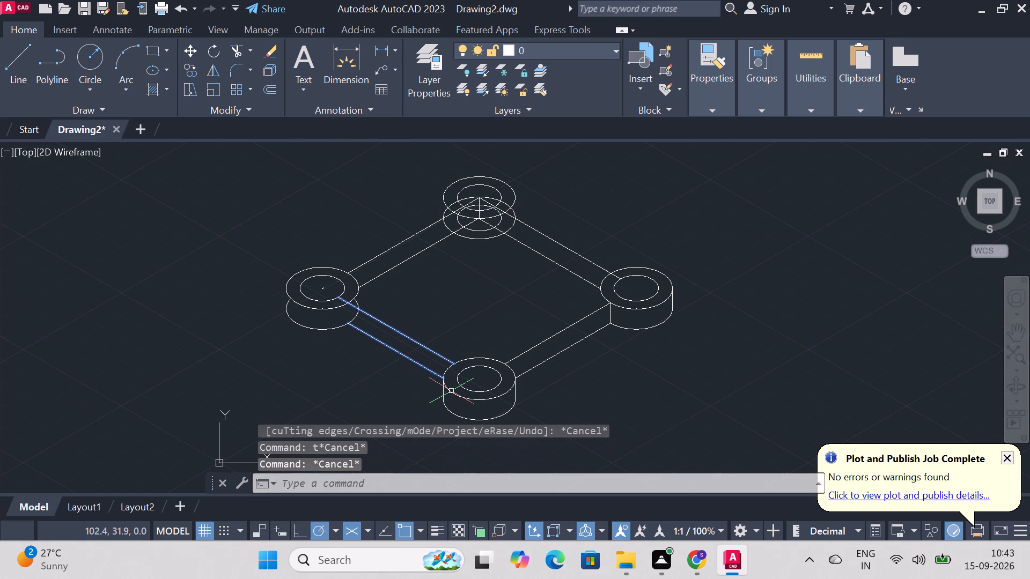
# Trim the upper 330° line's end inside the west ring and the lower outer isocircle's arc beside the two 330° link lines.
pyautogui.write('tri')
pyautogui.press('m')
pyautogui.press('Return')
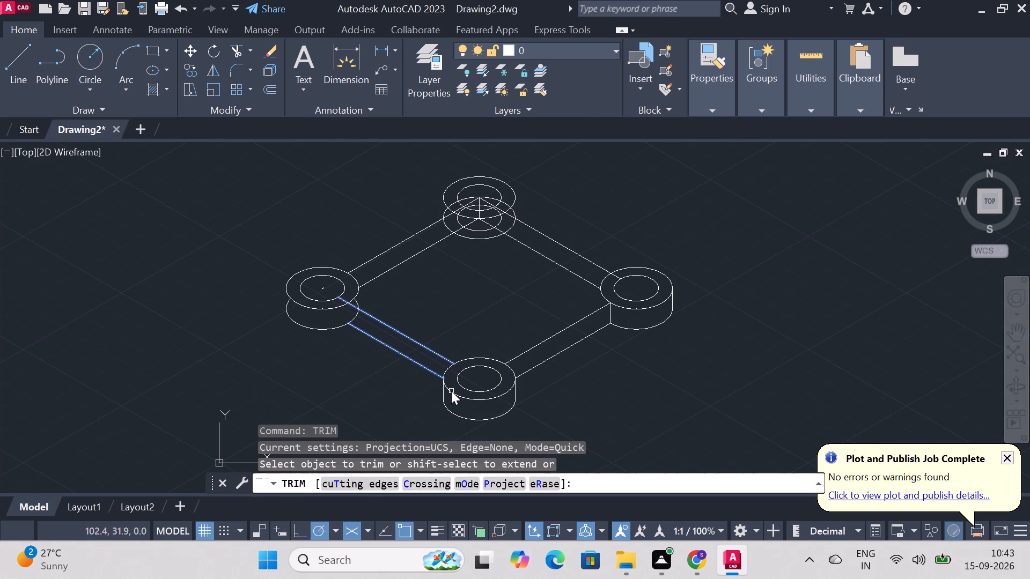
pyautogui.click(358, 301)
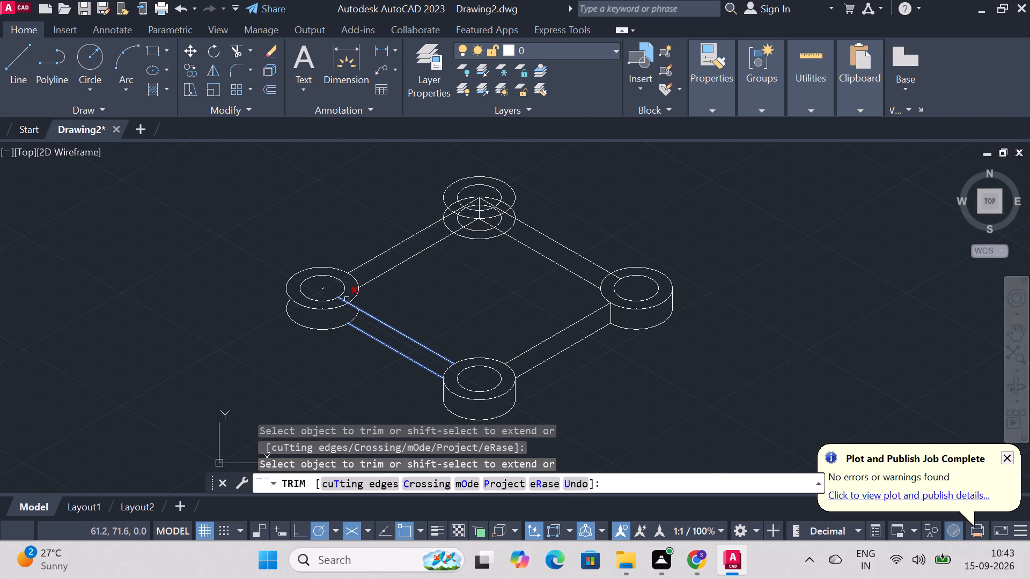
pyautogui.click(342, 300)
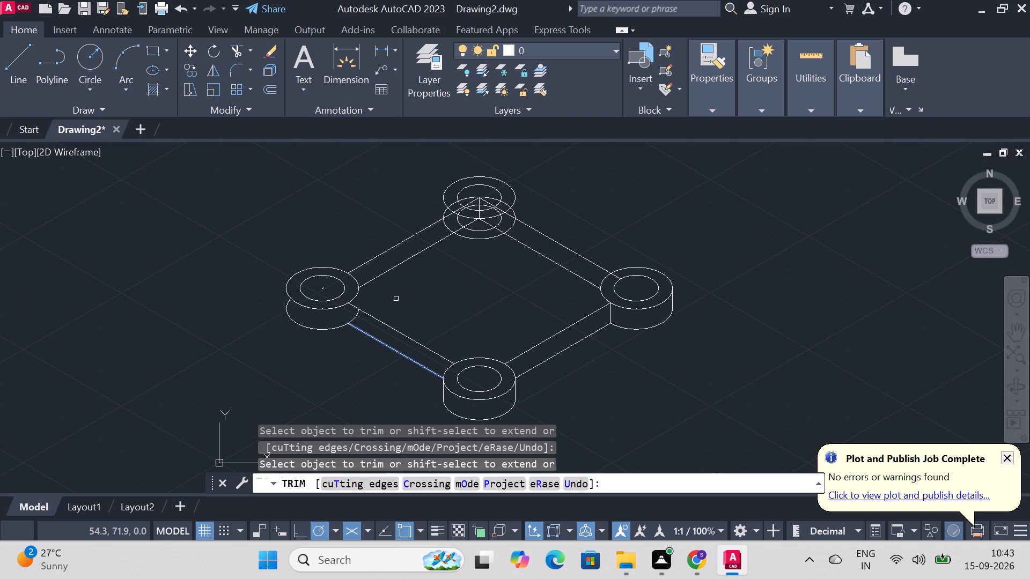
pyautogui.click(357, 316)
pyautogui.press('Escape')
# Draw a vertical edge from the lower 330° line's end at the west ring up to the upper 330° line's start.
pyautogui.press('l')
pyautogui.press('Return')
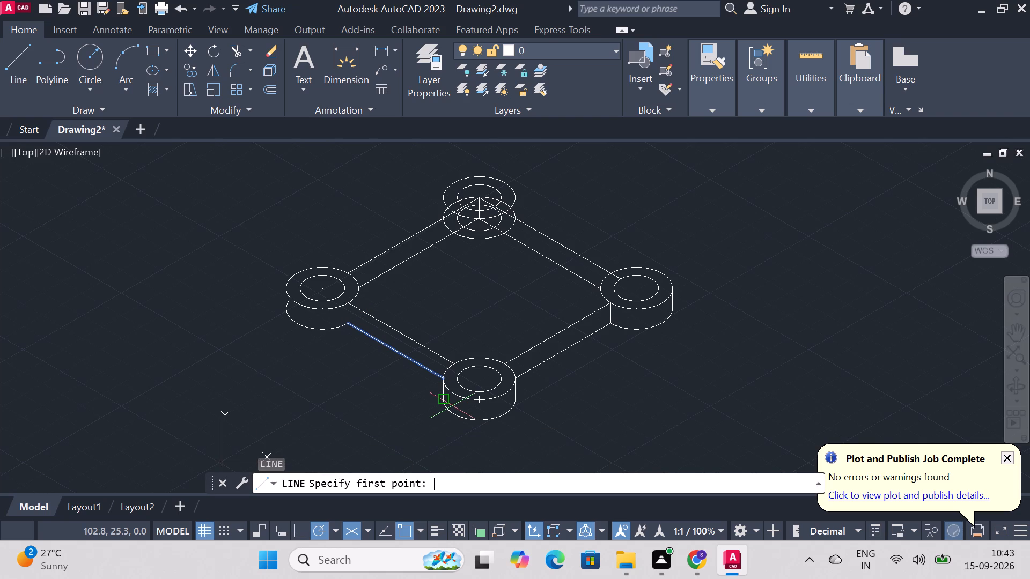
pyautogui.click(346, 320)
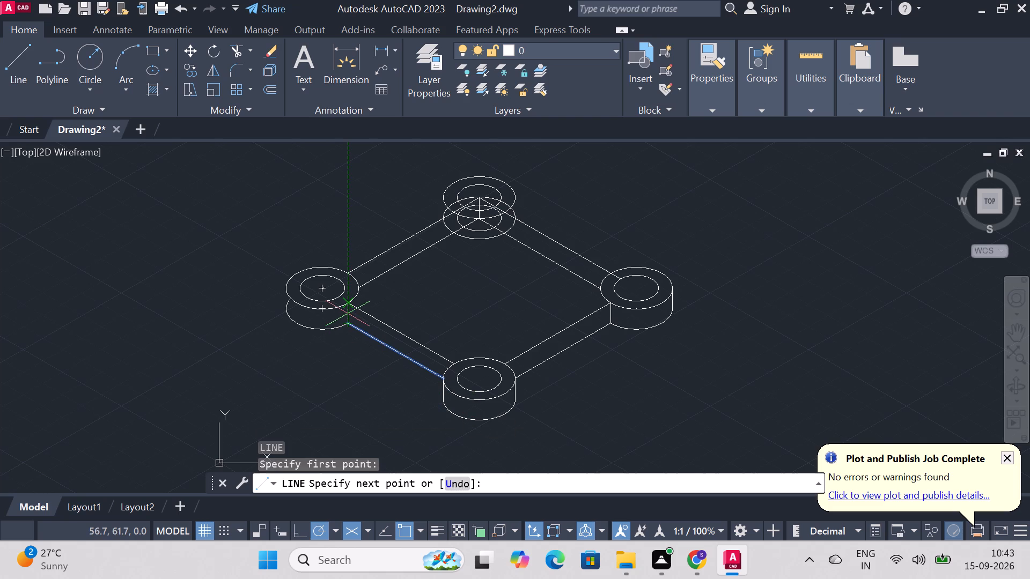
pyautogui.click(348, 308)
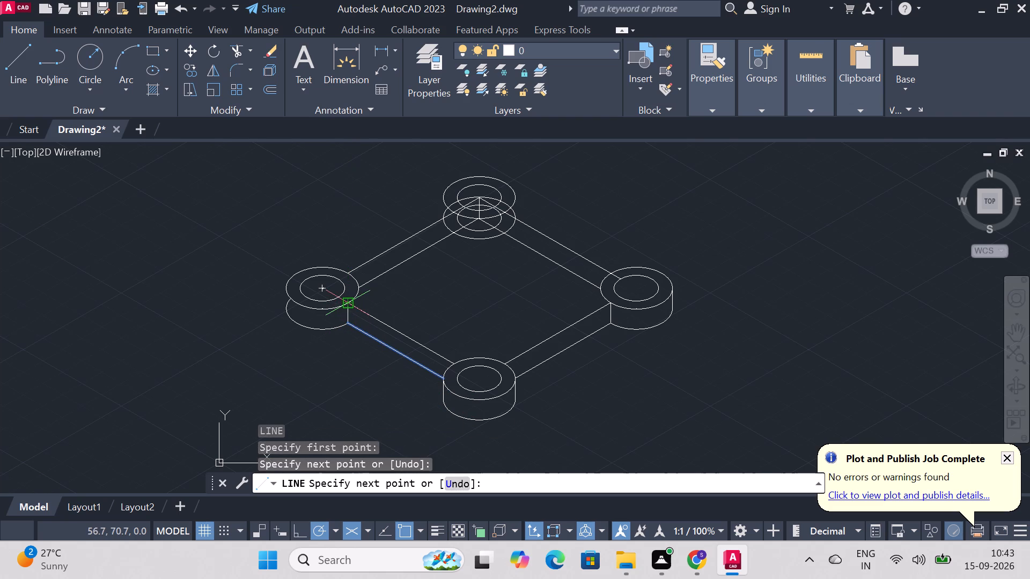
pyautogui.press('Escape')
# Draw a line from the west ring's upper centre to its outer isocircle's west extreme, continuing vertically down to the lower outer isocircle.
pyautogui.press('l')
pyautogui.press('Return')
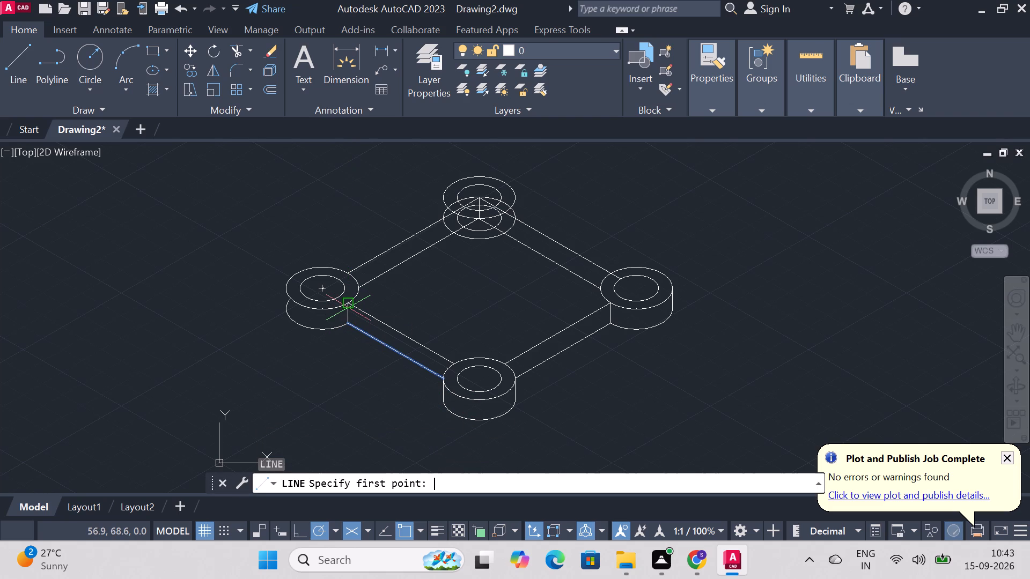
pyautogui.click(322, 289)
pyautogui.click(282, 285)
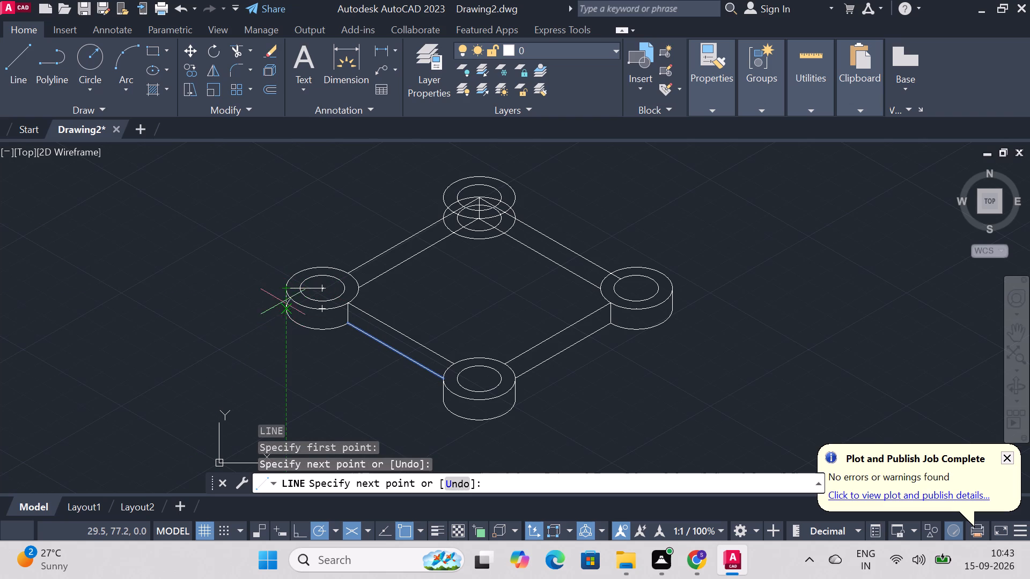
pyautogui.click(283, 311)
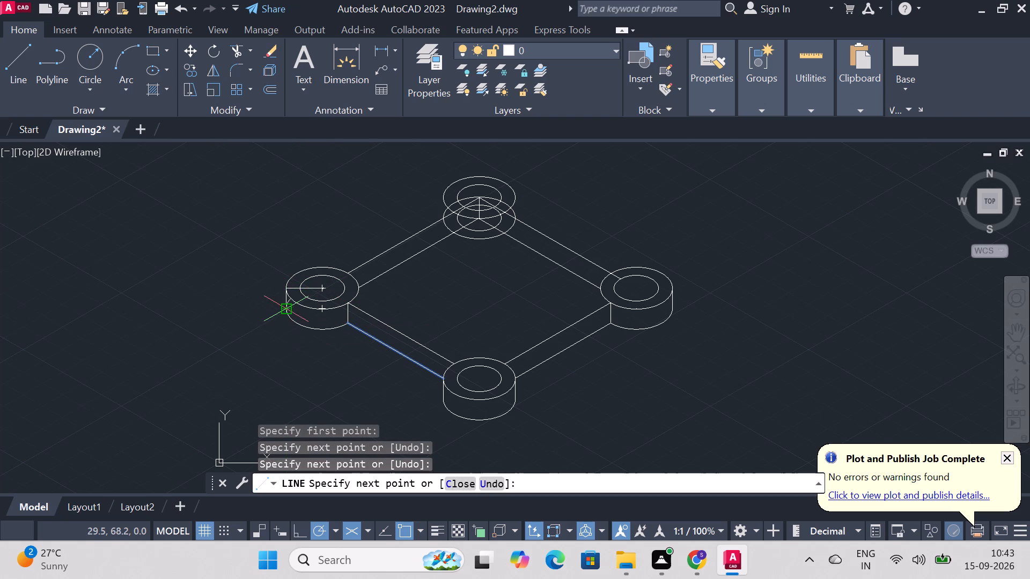
pyautogui.press('Escape')
# Trim the leftover lower arc beside the west ring's new vertical edge and remove the horizontal helper line inside the ring.
pyautogui.write('trim')
pyautogui.press('Return')
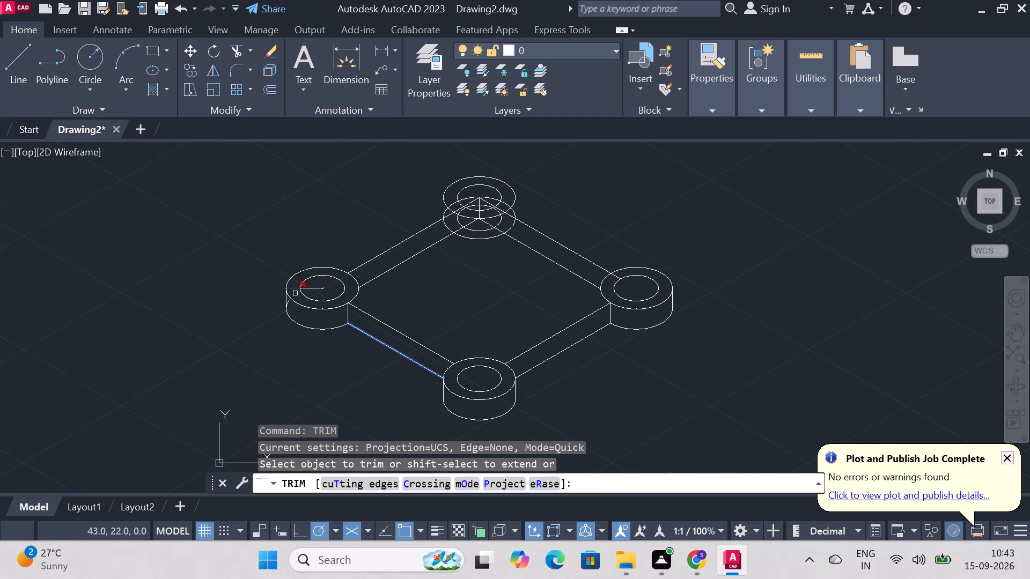
pyautogui.click(291, 303)
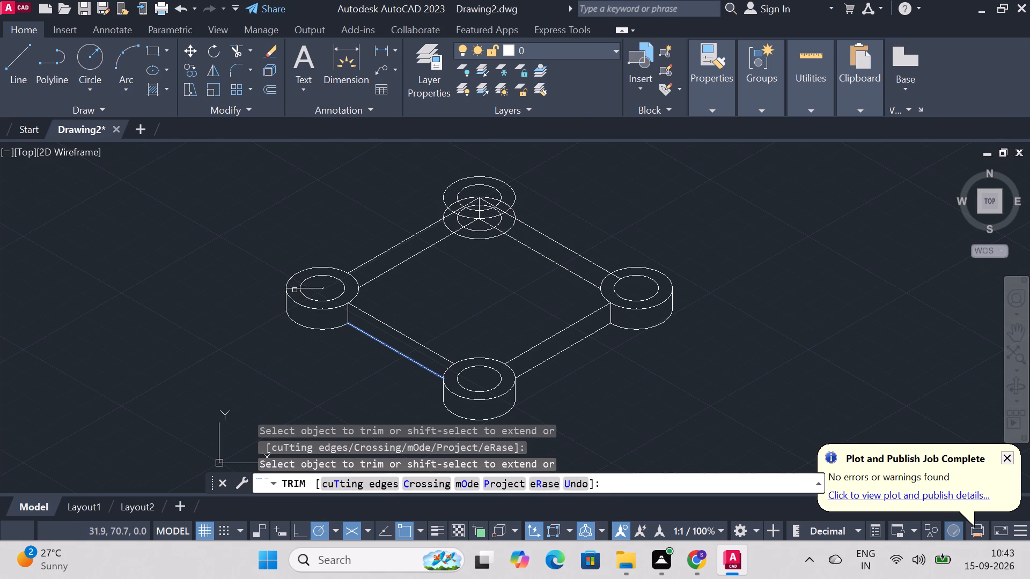
pyautogui.click(295, 290)
pyautogui.click(315, 287)
pyautogui.tripleClick(321, 287)
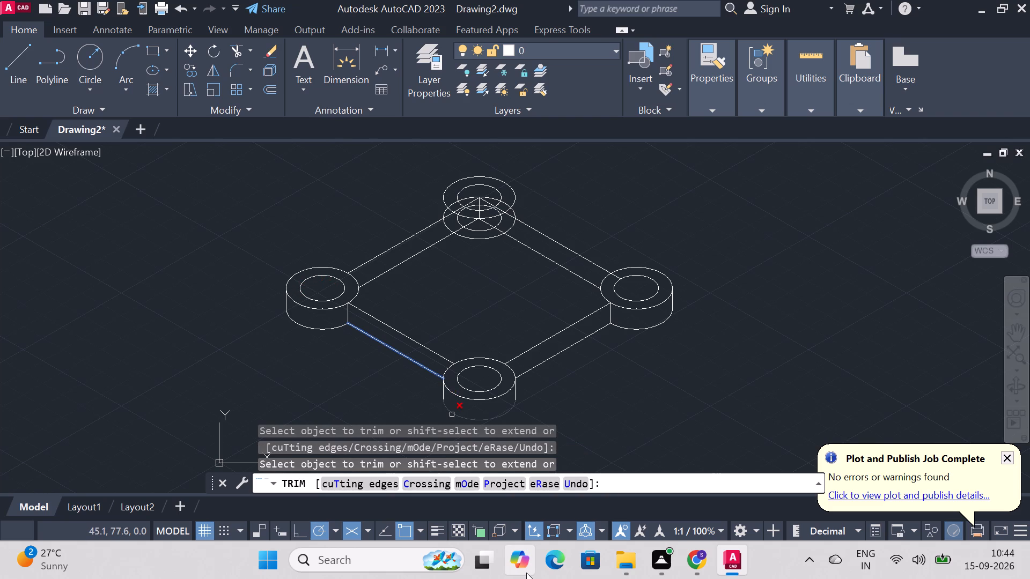
pyautogui.press('Escape')
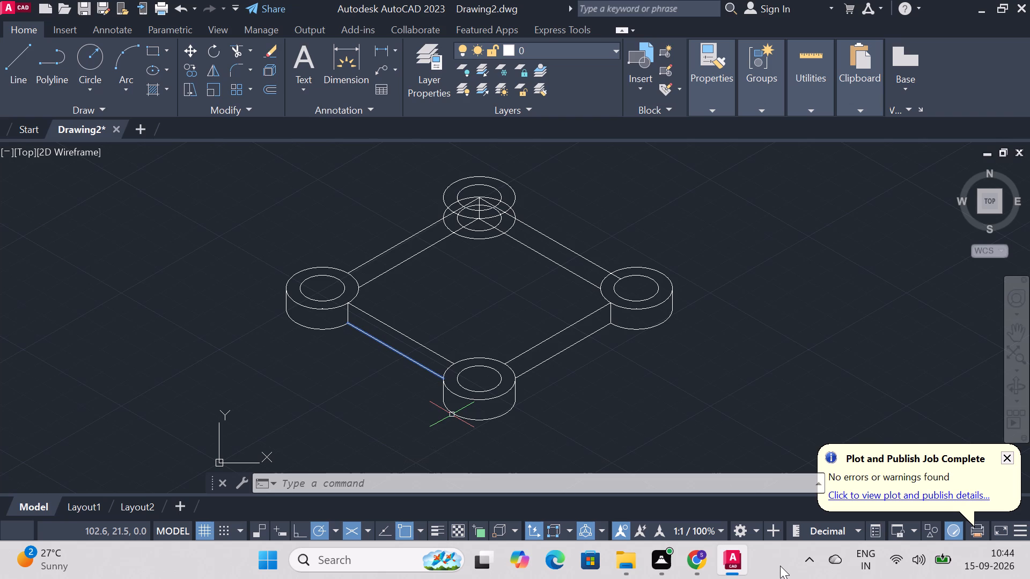
# Trim the end of the upper 330° line where it runs inside the east ring.
pyautogui.write('trim')
pyautogui.press('Return')
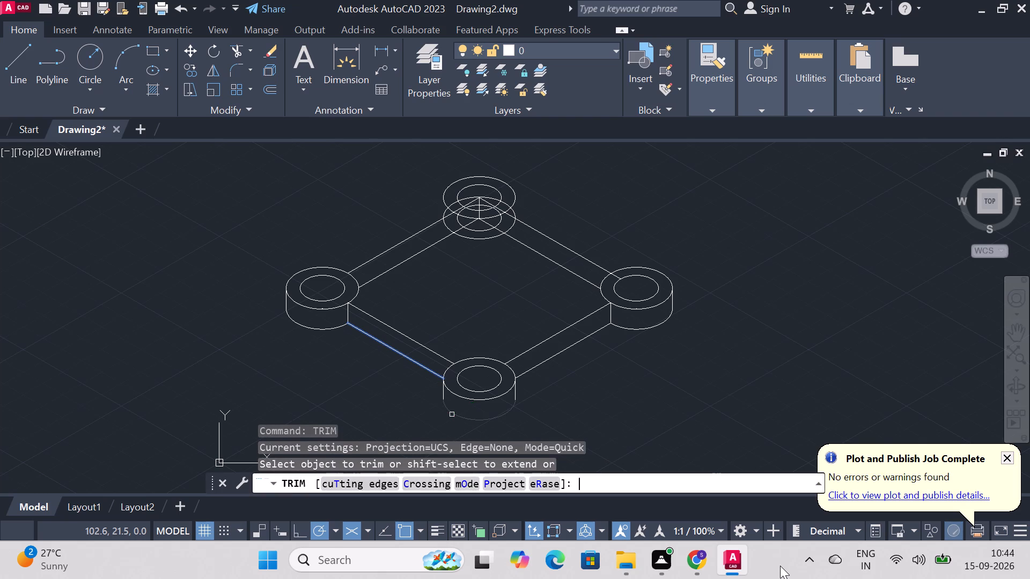
pyautogui.click(616, 277)
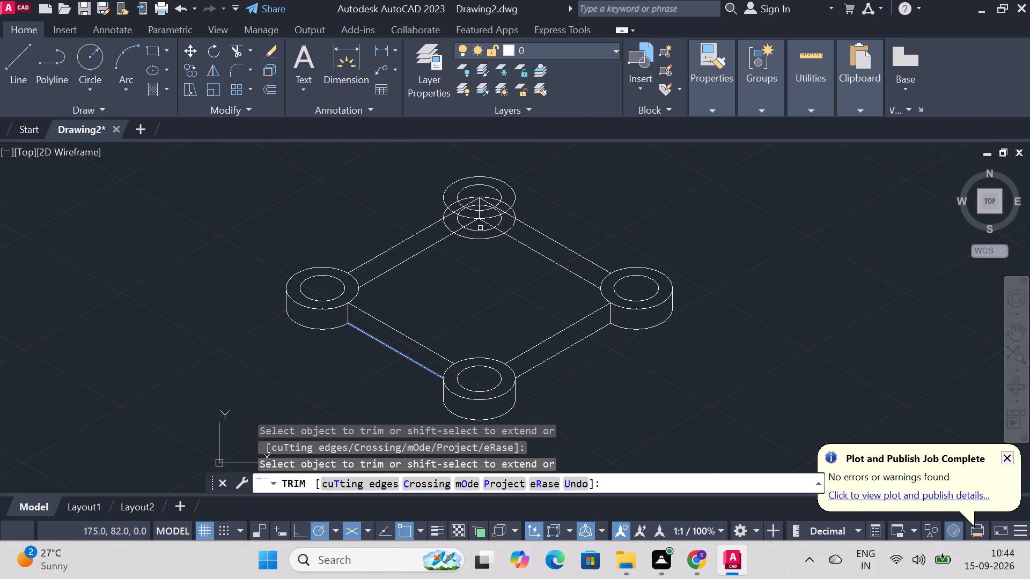
# Fence-trim across the uppermost corner's overlapping upper and lower isocircles and the link line ends inside them.
pyautogui.click(421, 172)
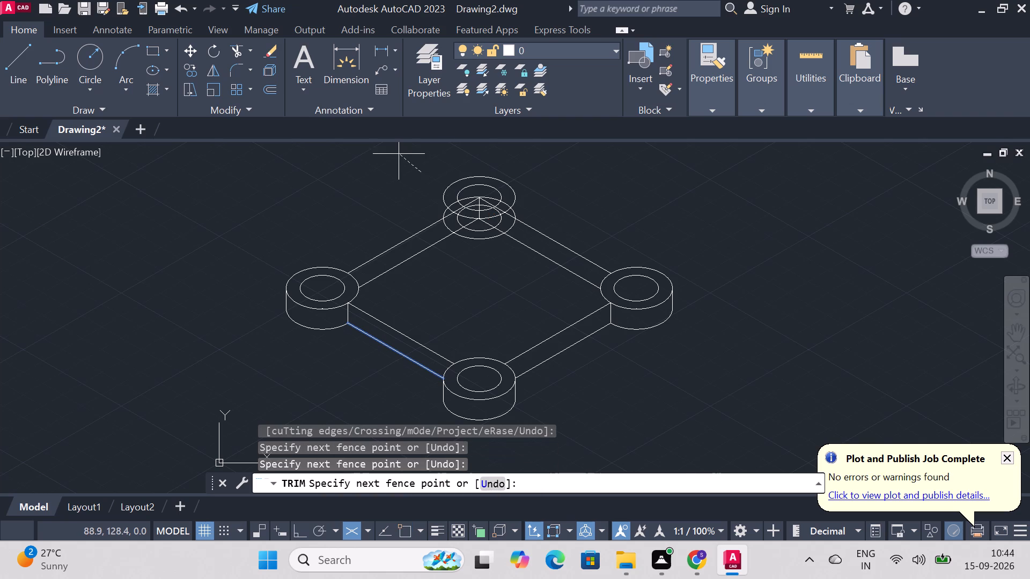
pyautogui.doubleClick(399, 153)
pyautogui.moveTo(399, 153); pyautogui.dragTo(513, 308)
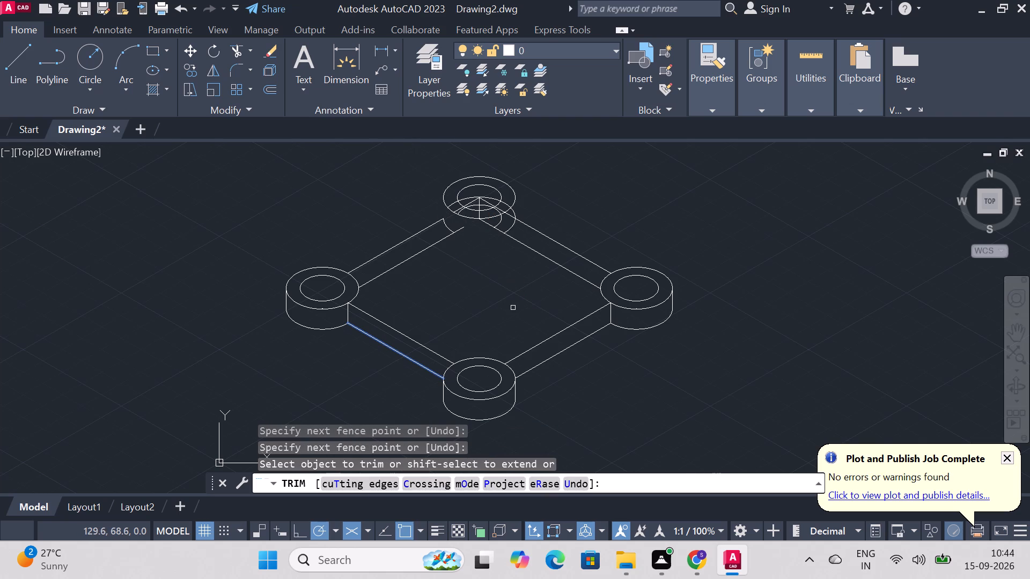
pyautogui.moveTo(440, 181); pyautogui.dragTo(509, 224)
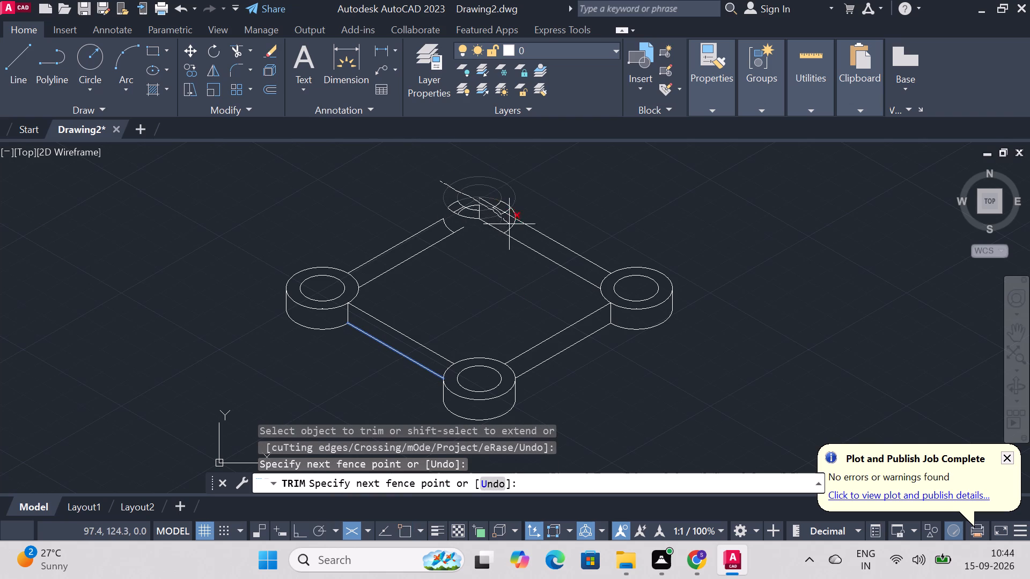
pyautogui.moveTo(509, 224); pyautogui.dragTo(510, 226)
pyautogui.click(509, 204)
pyautogui.click(496, 200)
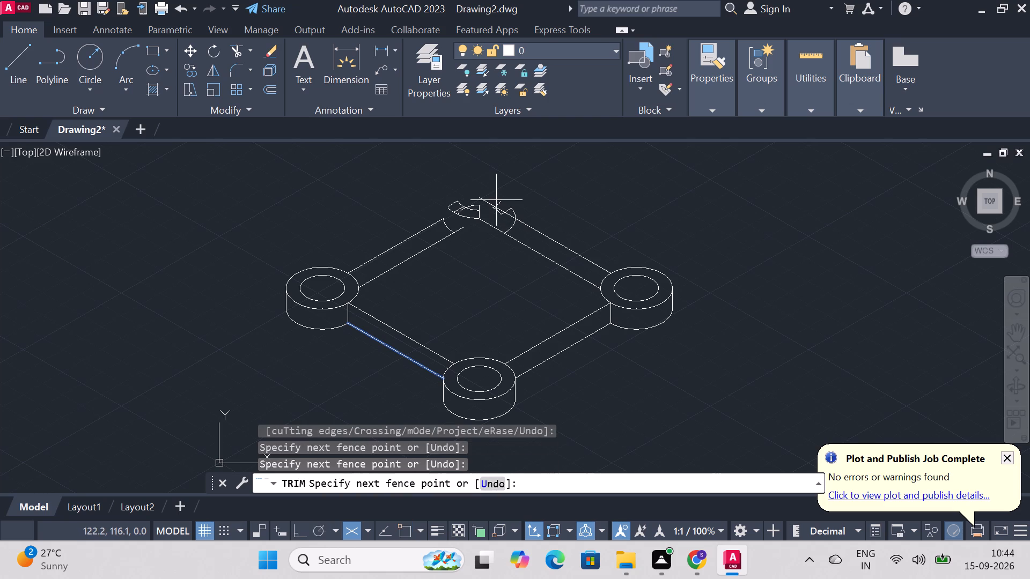
pyautogui.moveTo(523, 203); pyautogui.dragTo(520, 254)
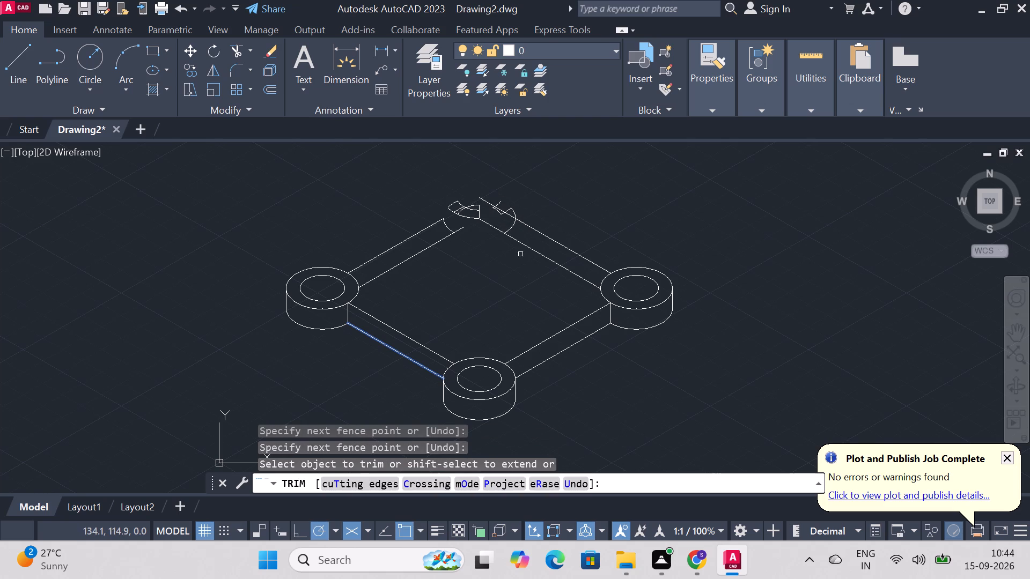
# Fence-trim away the link lines running from the uppermost corner to the west and east rings.
pyautogui.moveTo(520, 254); pyautogui.dragTo(349, 205)
pyautogui.moveTo(369, 185); pyautogui.dragTo(494, 267)
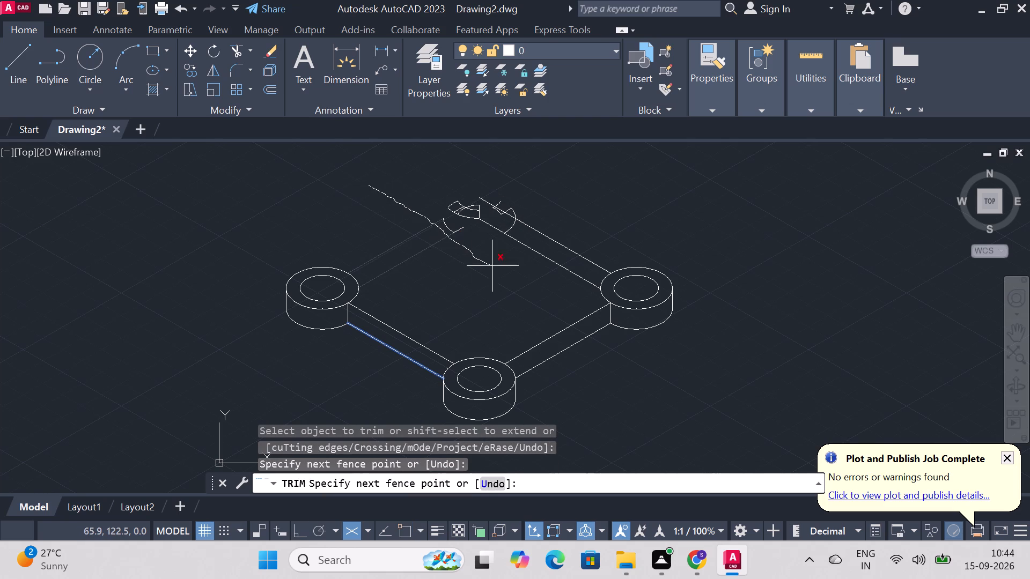
pyautogui.moveTo(494, 267); pyautogui.dragTo(394, 190)
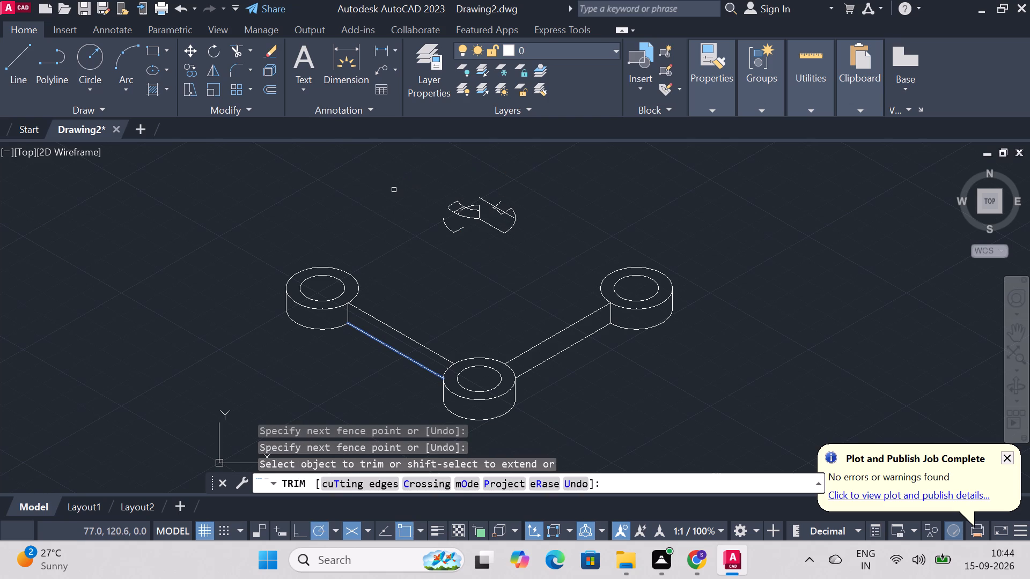
# Fence-trim away all remaining arc and line fragments of the uppermost corner ring, leaving only the west, east and lower rings, and end Trim.
pyautogui.moveTo(436, 193); pyautogui.dragTo(488, 199)
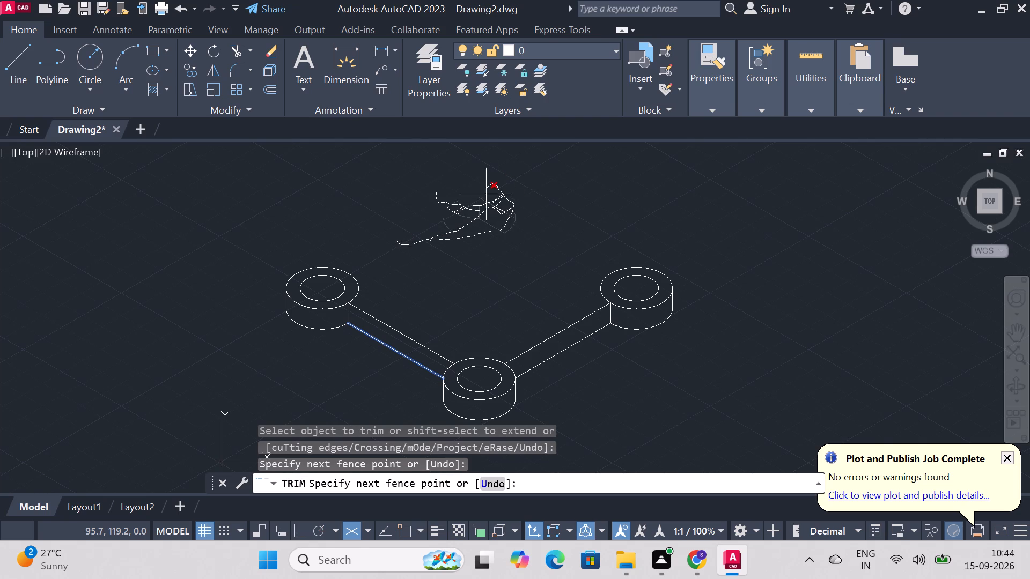
pyautogui.moveTo(488, 199); pyautogui.dragTo(475, 211)
pyautogui.moveTo(447, 204); pyautogui.dragTo(472, 212)
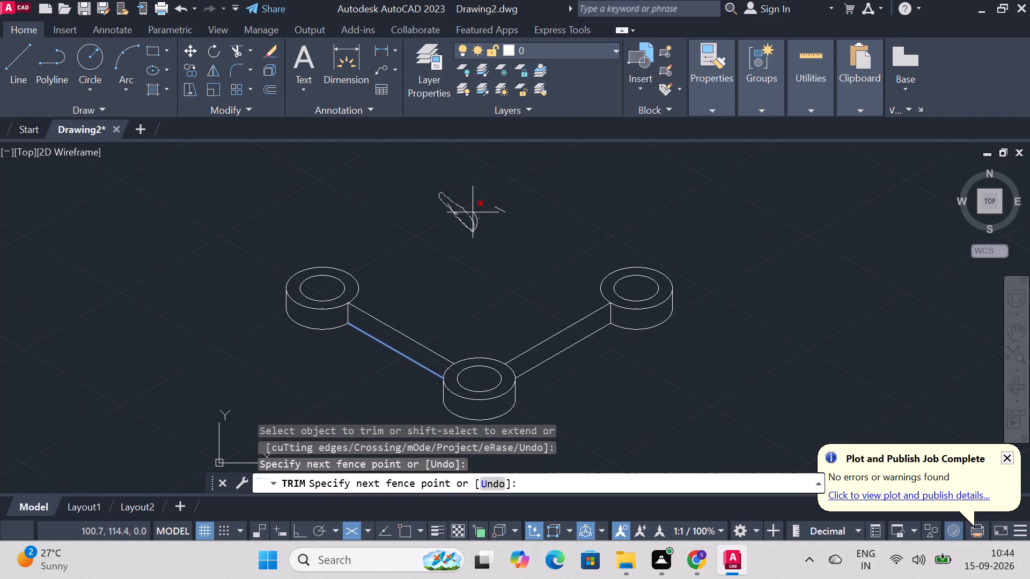
pyautogui.moveTo(472, 212); pyautogui.dragTo(445, 213)
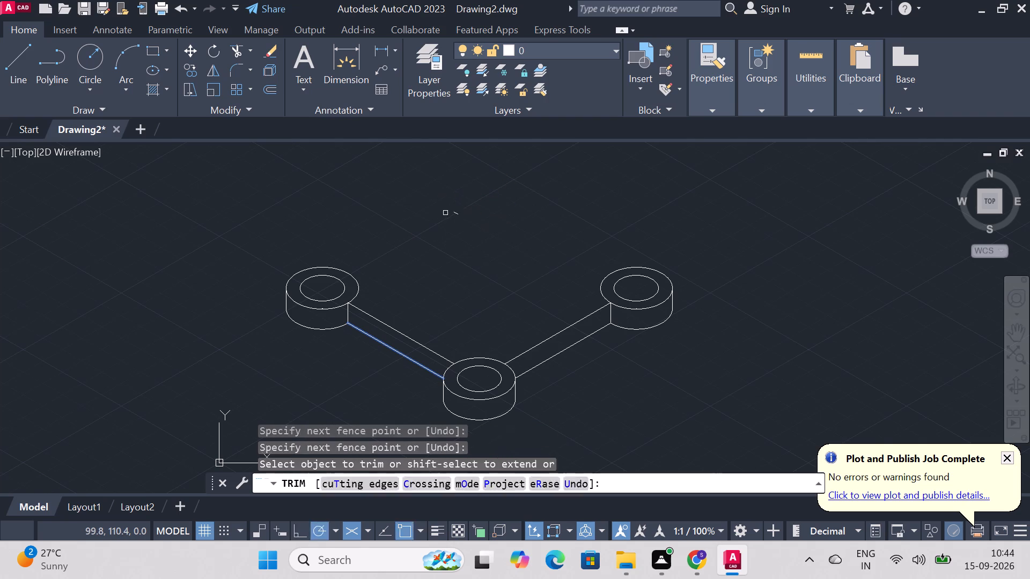
pyautogui.click(445, 213)
pyautogui.moveTo(445, 213); pyautogui.dragTo(458, 202)
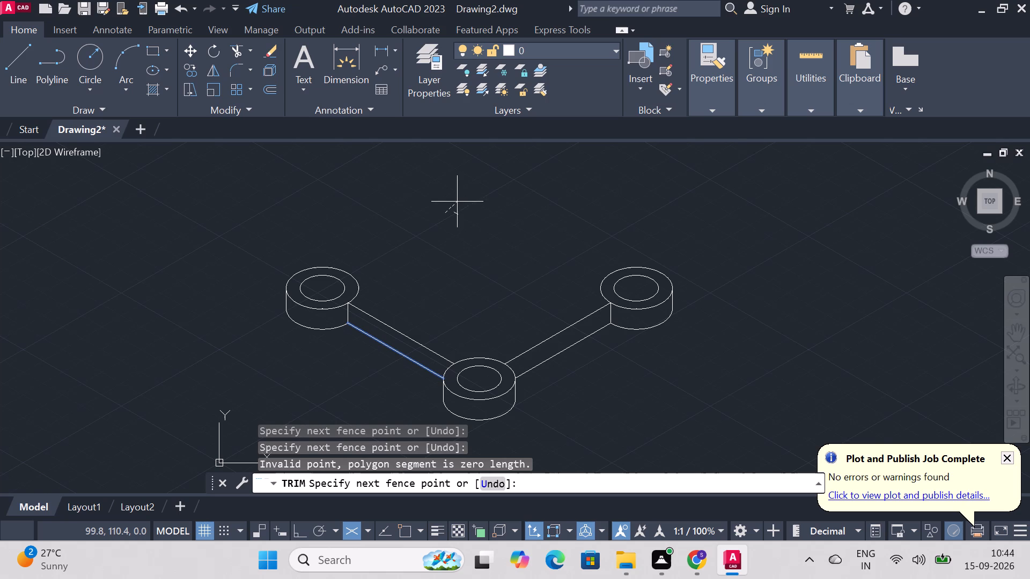
pyautogui.click(462, 211)
pyautogui.click(458, 213)
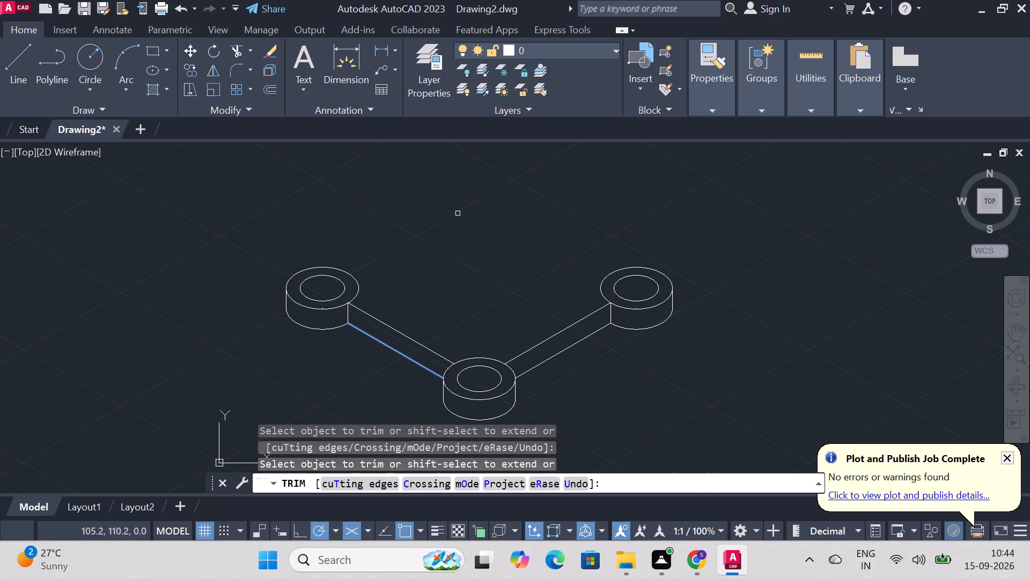
pyautogui.tripleClick(498, 243)
pyautogui.click(498, 243)
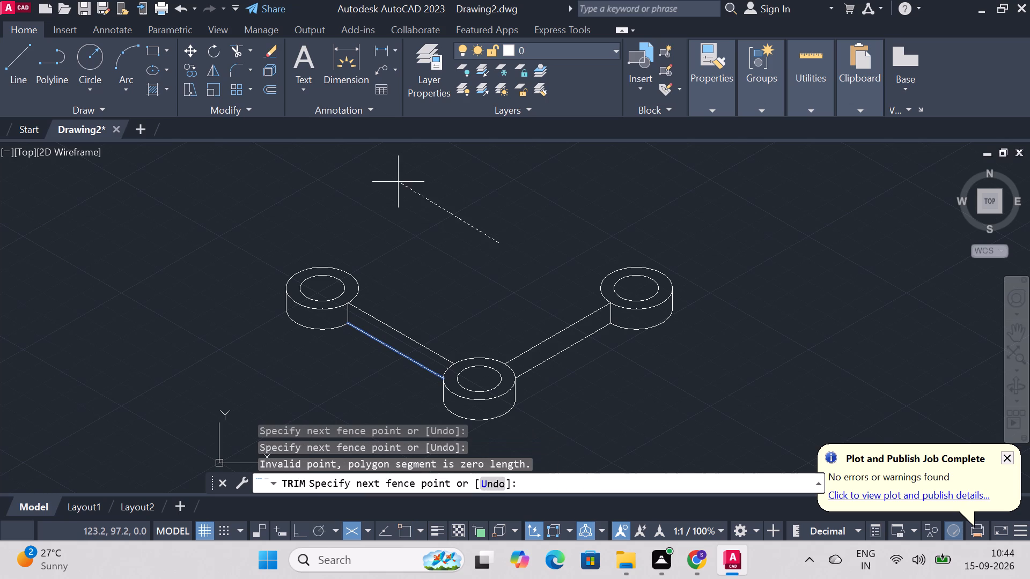
pyautogui.press('Escape')
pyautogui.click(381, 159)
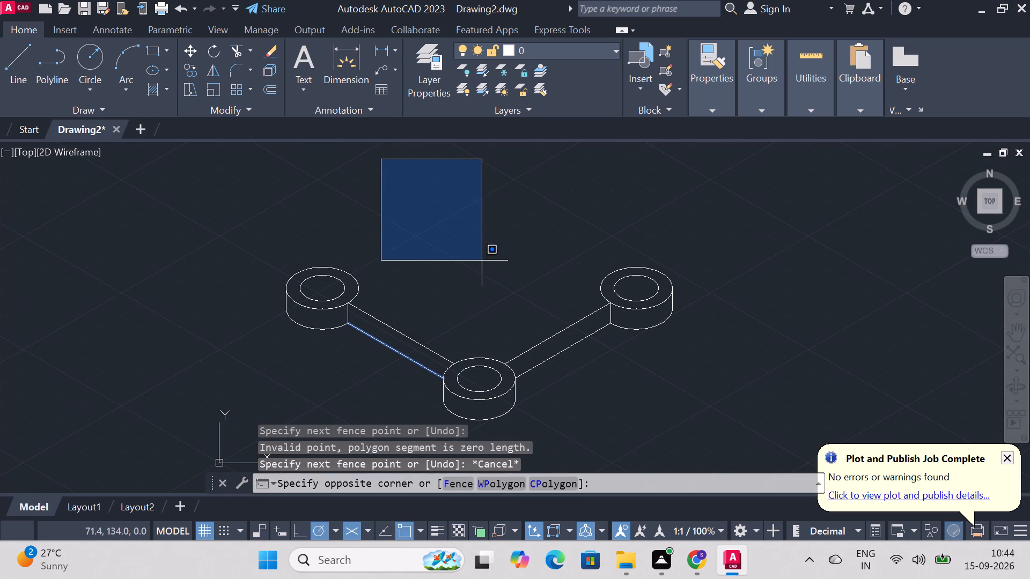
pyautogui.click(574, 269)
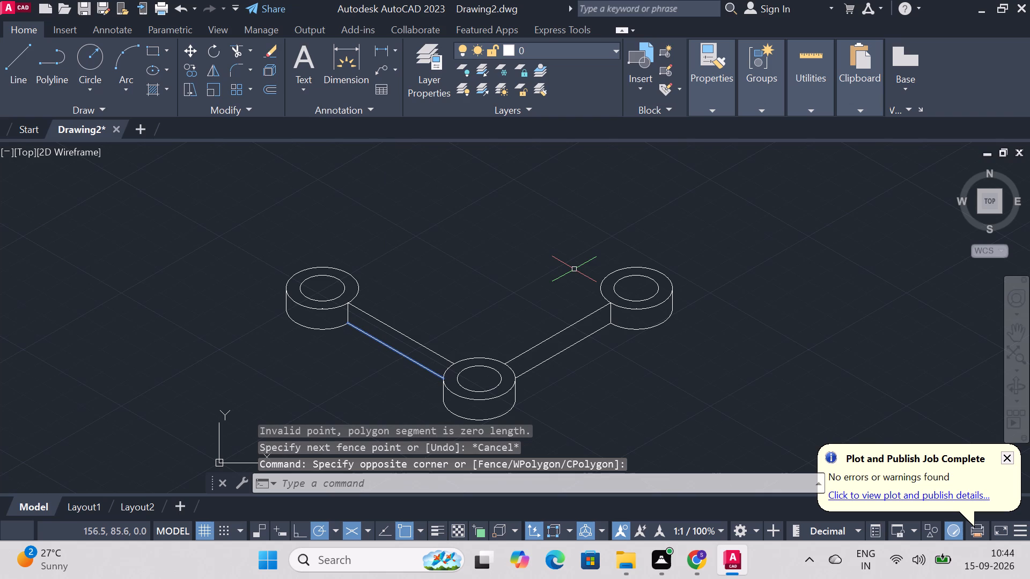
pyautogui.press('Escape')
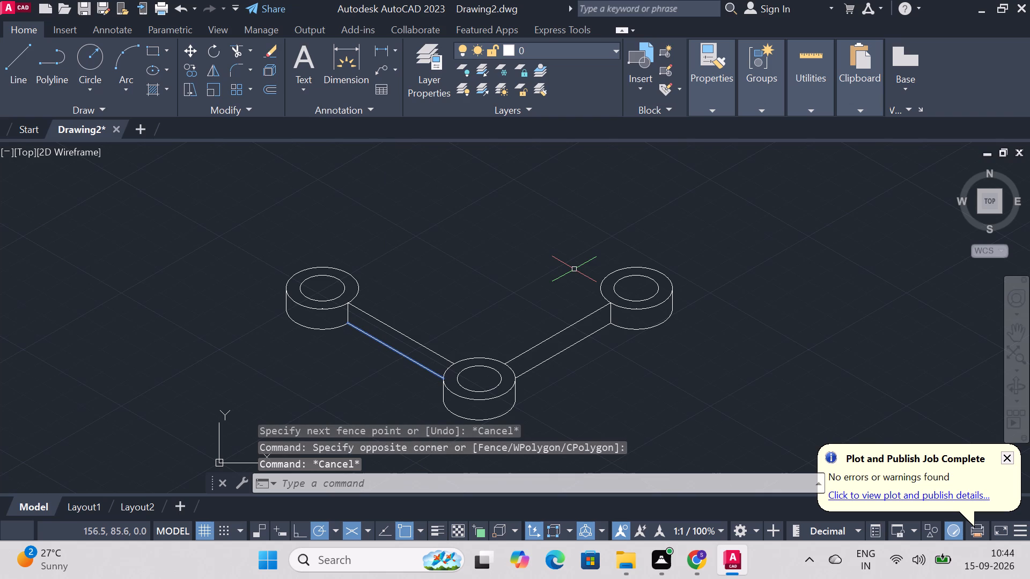
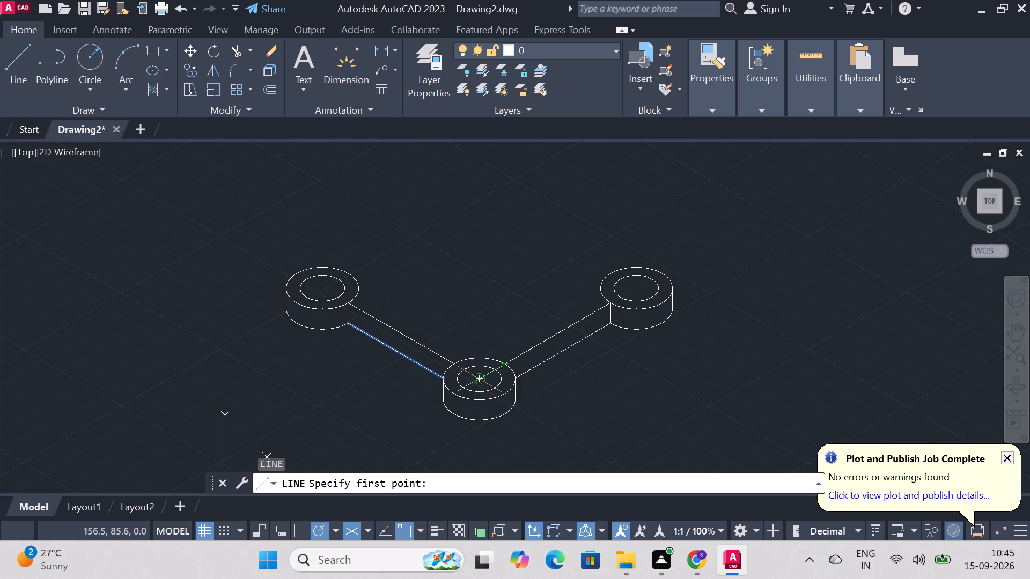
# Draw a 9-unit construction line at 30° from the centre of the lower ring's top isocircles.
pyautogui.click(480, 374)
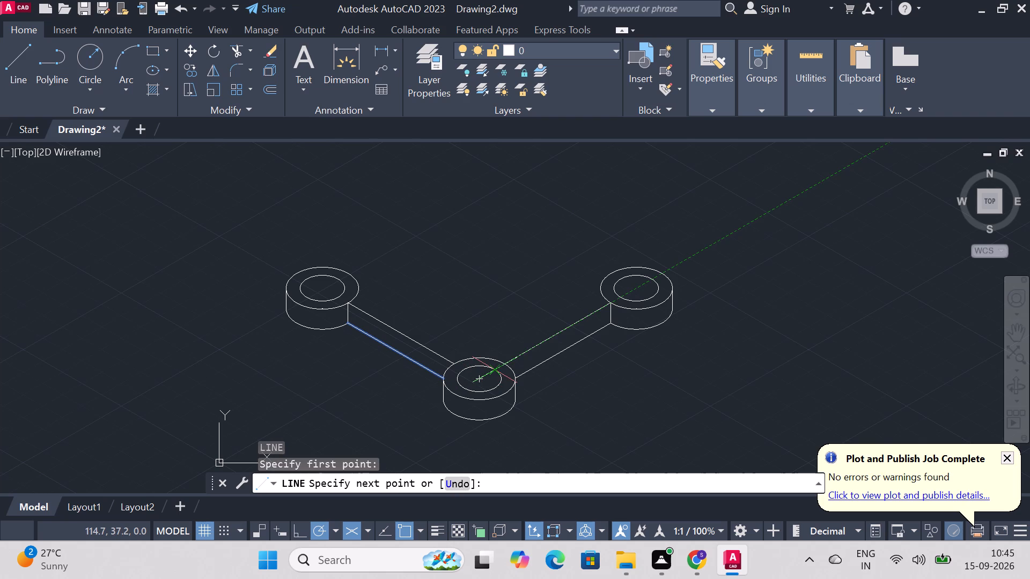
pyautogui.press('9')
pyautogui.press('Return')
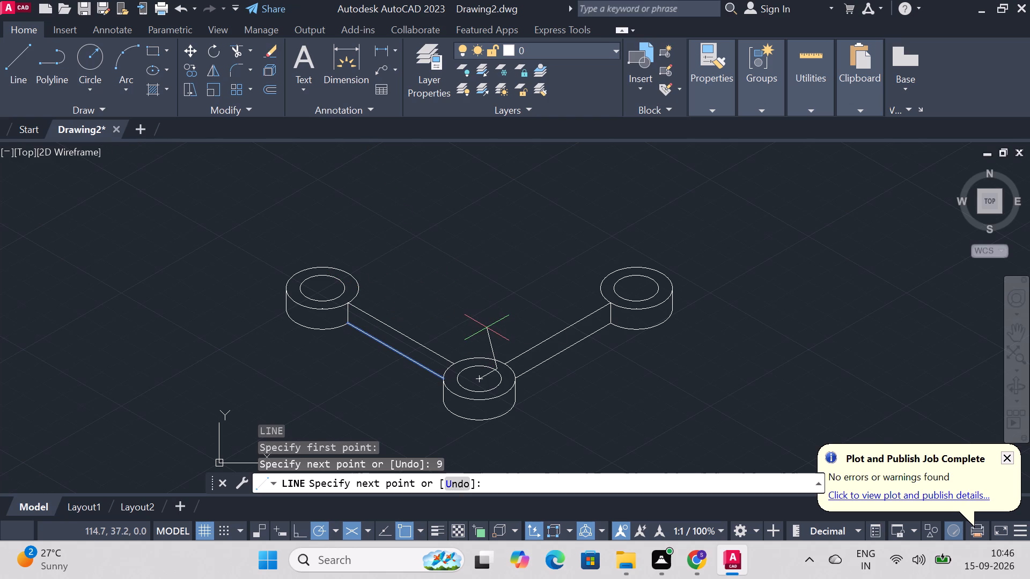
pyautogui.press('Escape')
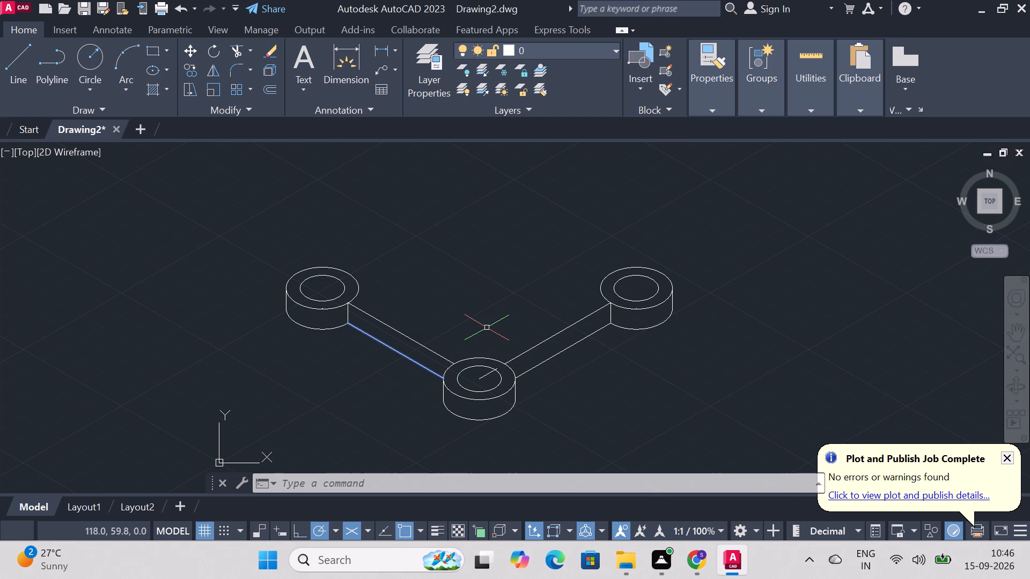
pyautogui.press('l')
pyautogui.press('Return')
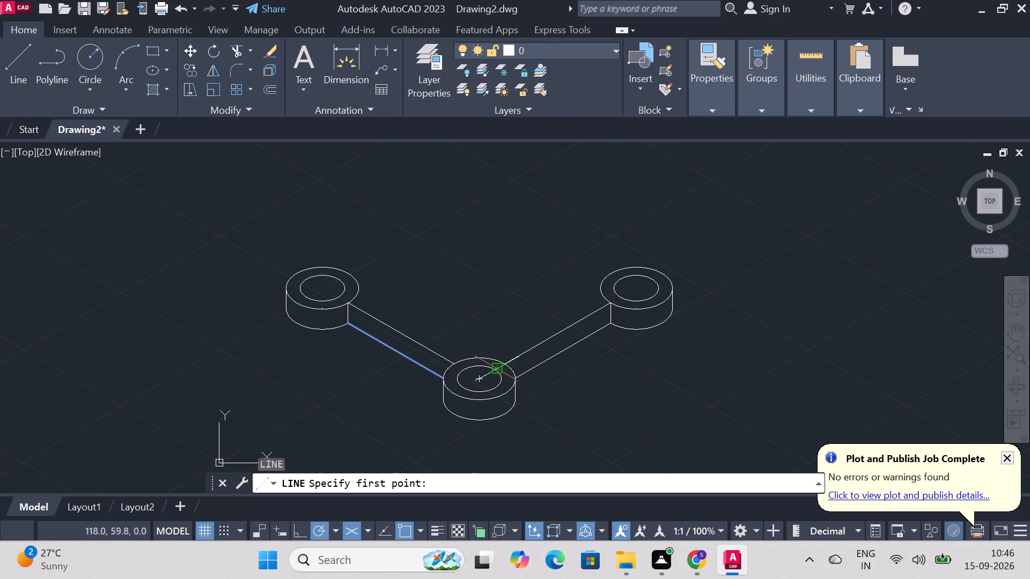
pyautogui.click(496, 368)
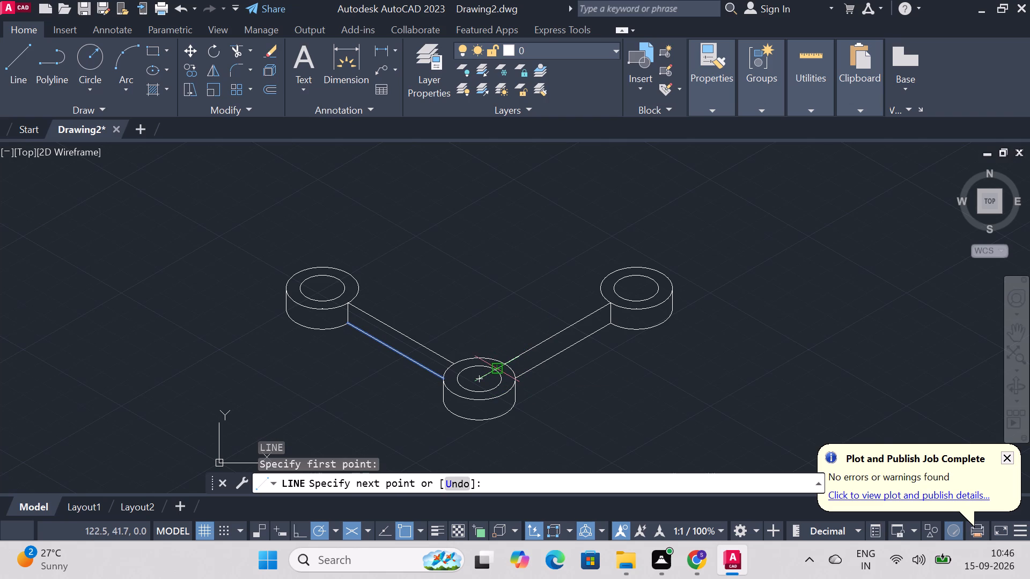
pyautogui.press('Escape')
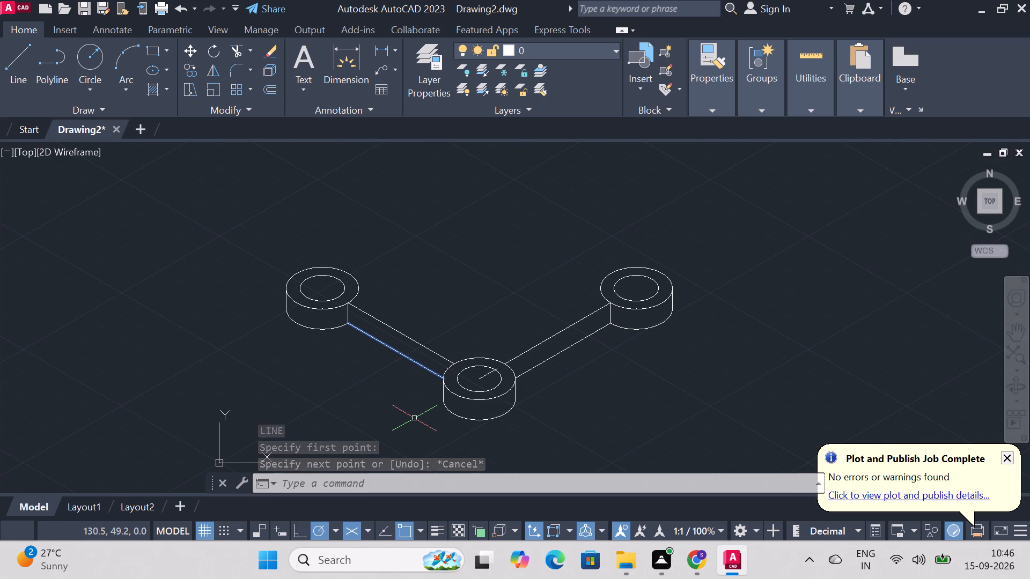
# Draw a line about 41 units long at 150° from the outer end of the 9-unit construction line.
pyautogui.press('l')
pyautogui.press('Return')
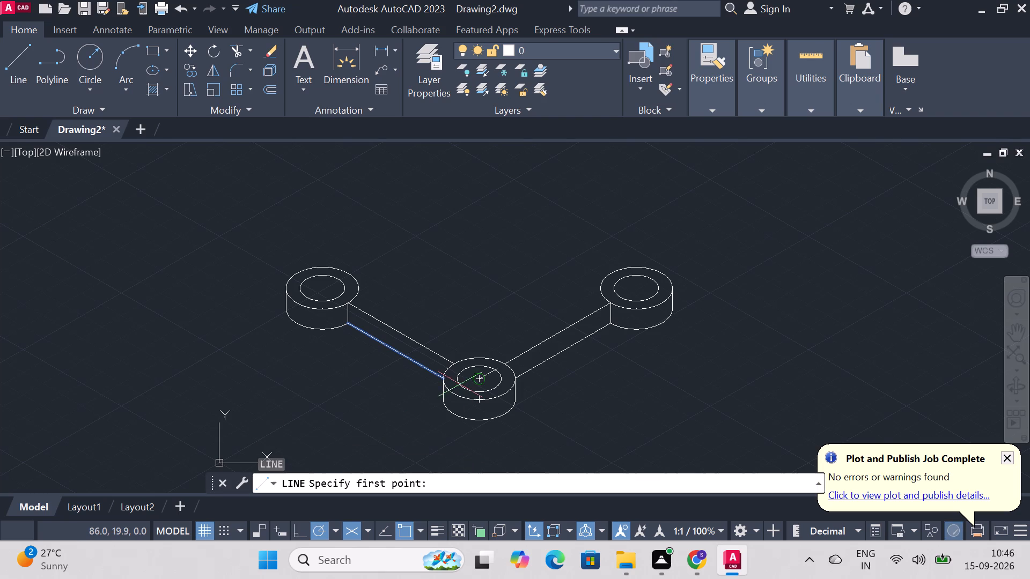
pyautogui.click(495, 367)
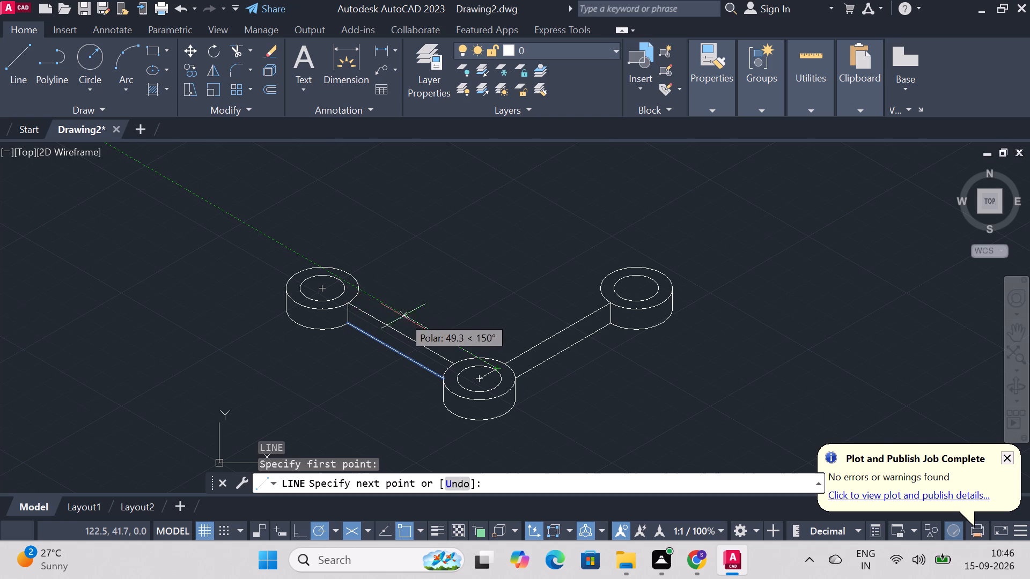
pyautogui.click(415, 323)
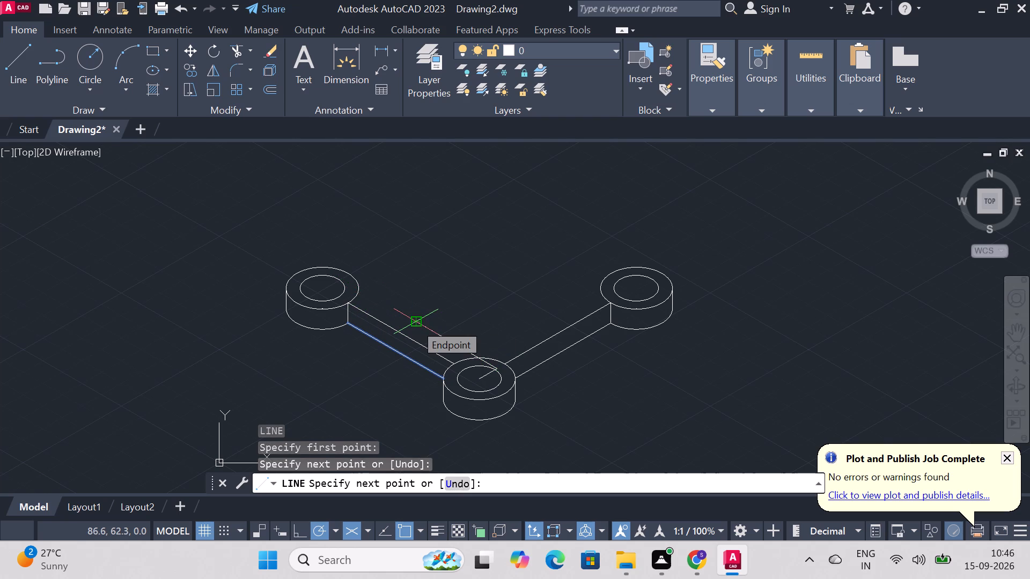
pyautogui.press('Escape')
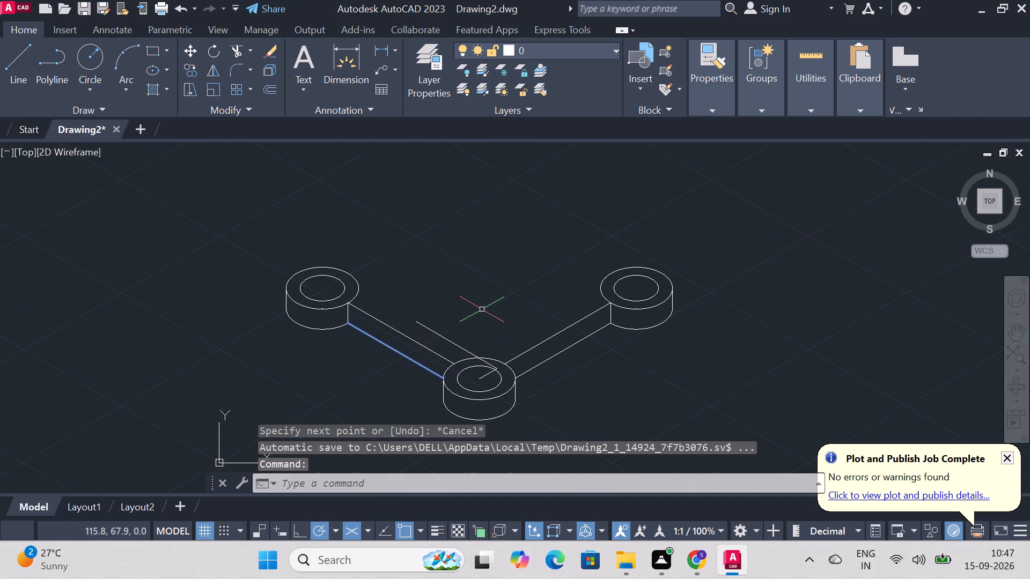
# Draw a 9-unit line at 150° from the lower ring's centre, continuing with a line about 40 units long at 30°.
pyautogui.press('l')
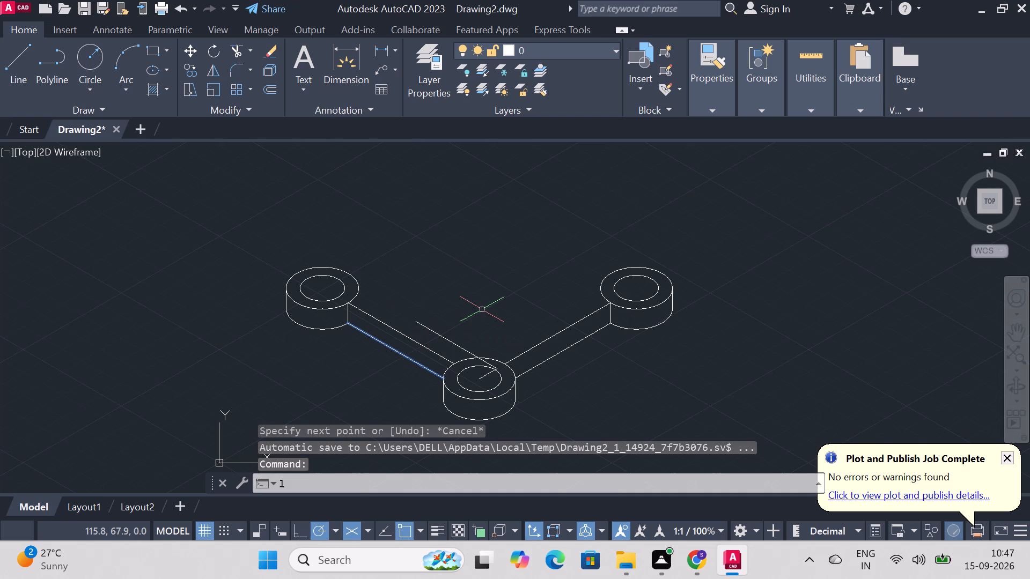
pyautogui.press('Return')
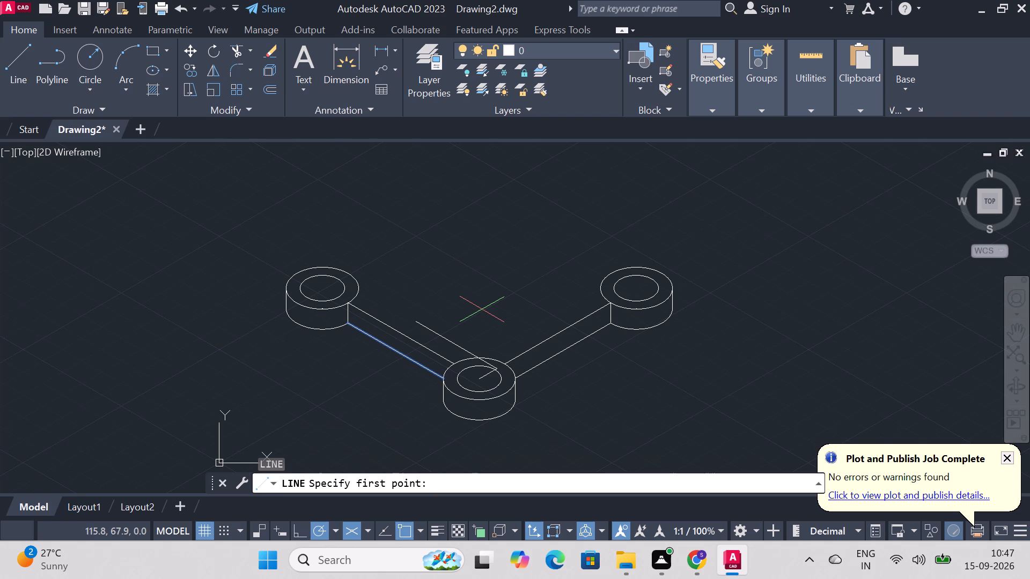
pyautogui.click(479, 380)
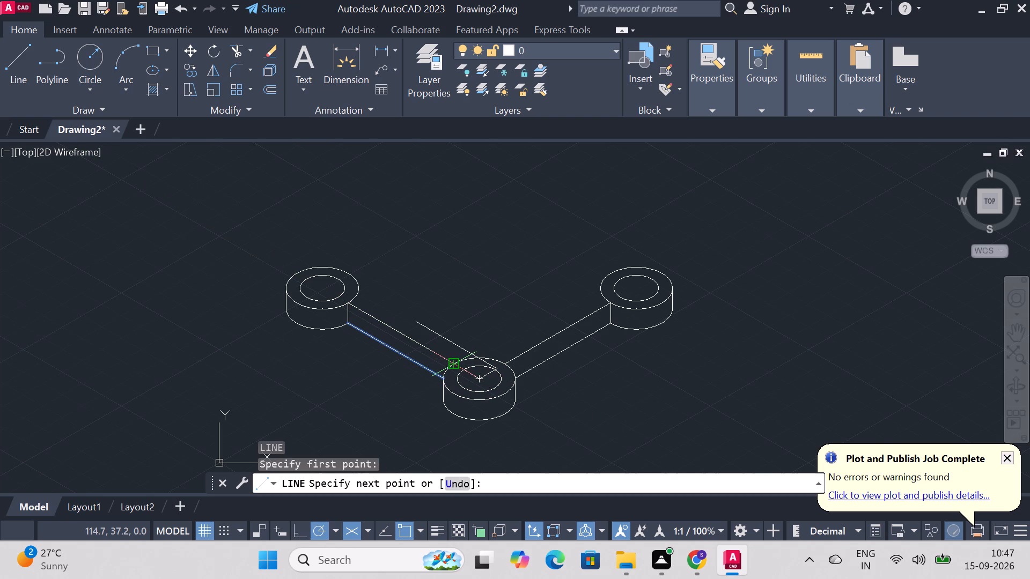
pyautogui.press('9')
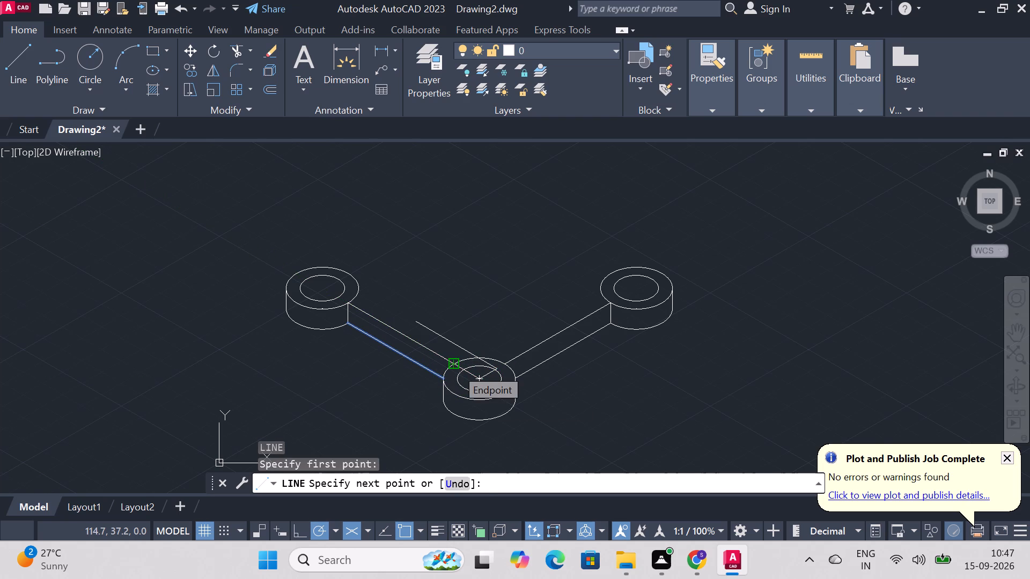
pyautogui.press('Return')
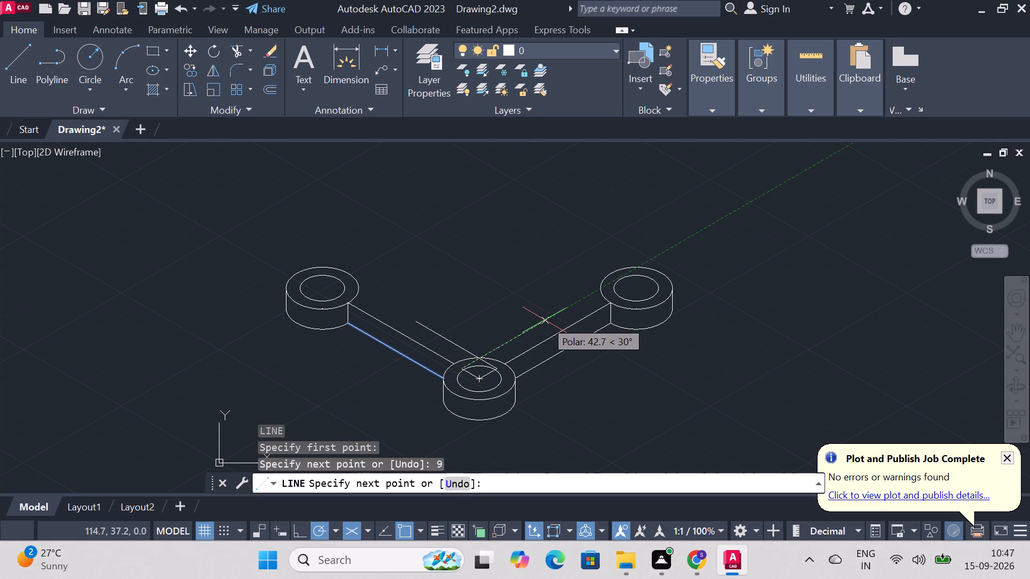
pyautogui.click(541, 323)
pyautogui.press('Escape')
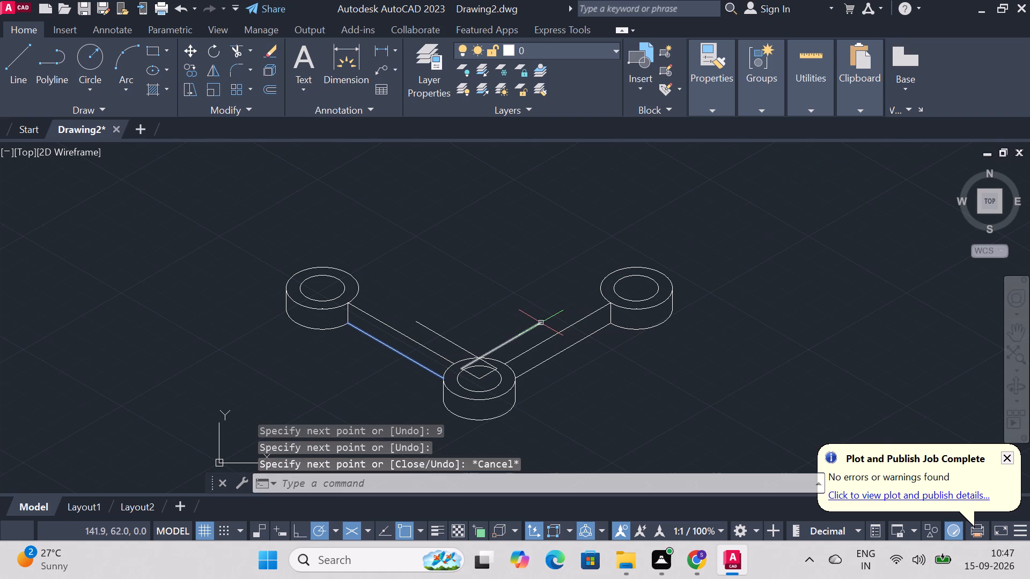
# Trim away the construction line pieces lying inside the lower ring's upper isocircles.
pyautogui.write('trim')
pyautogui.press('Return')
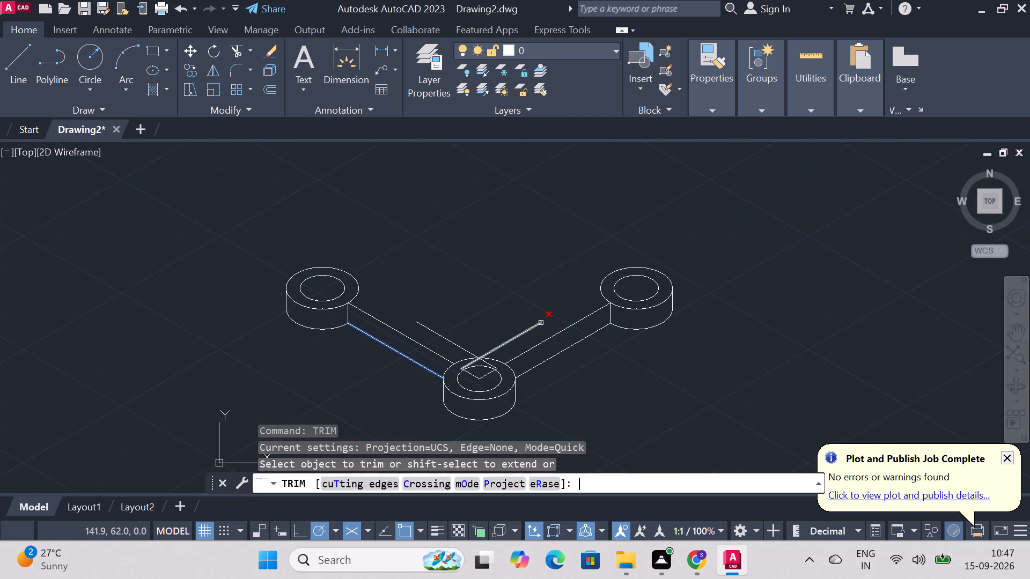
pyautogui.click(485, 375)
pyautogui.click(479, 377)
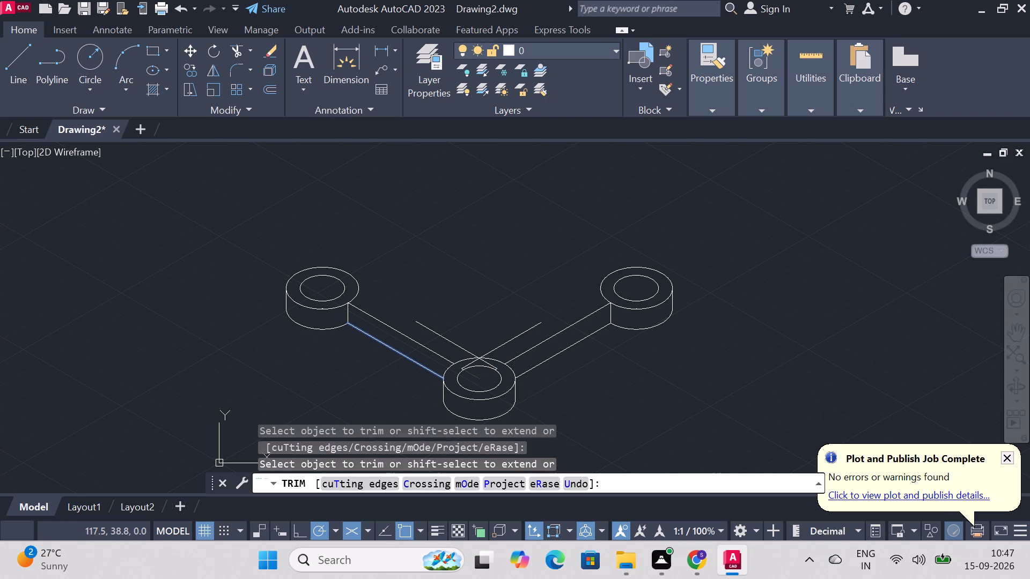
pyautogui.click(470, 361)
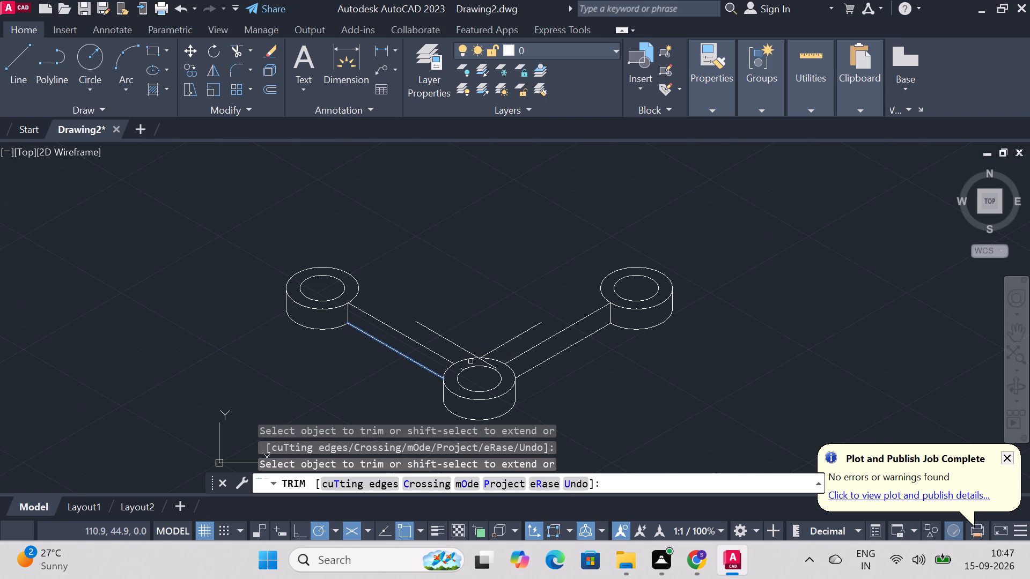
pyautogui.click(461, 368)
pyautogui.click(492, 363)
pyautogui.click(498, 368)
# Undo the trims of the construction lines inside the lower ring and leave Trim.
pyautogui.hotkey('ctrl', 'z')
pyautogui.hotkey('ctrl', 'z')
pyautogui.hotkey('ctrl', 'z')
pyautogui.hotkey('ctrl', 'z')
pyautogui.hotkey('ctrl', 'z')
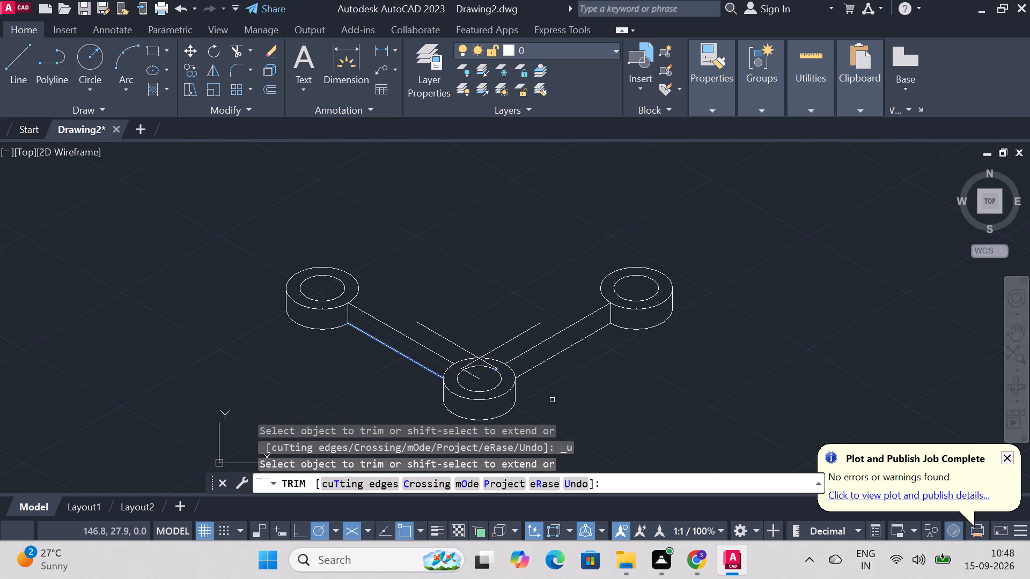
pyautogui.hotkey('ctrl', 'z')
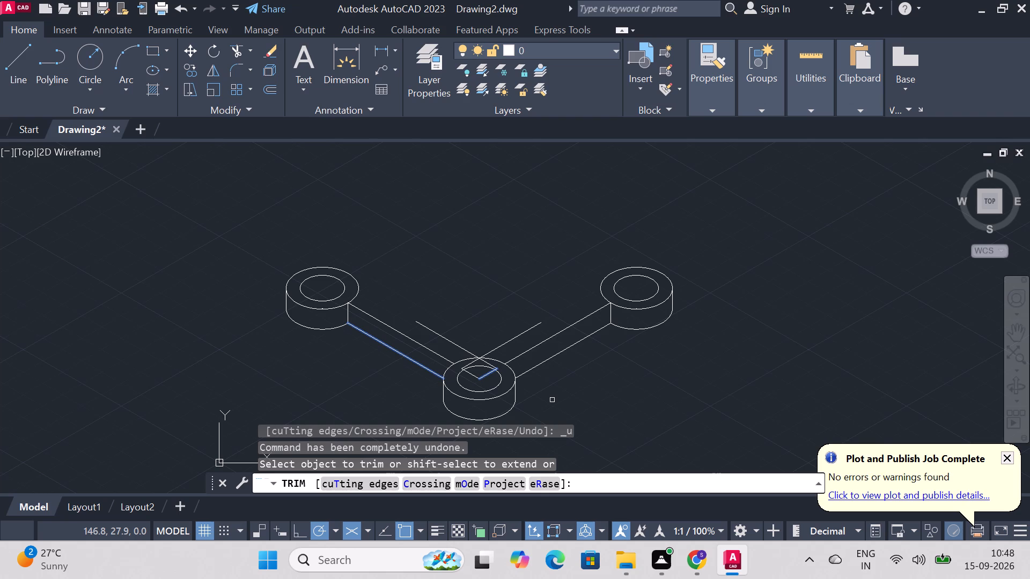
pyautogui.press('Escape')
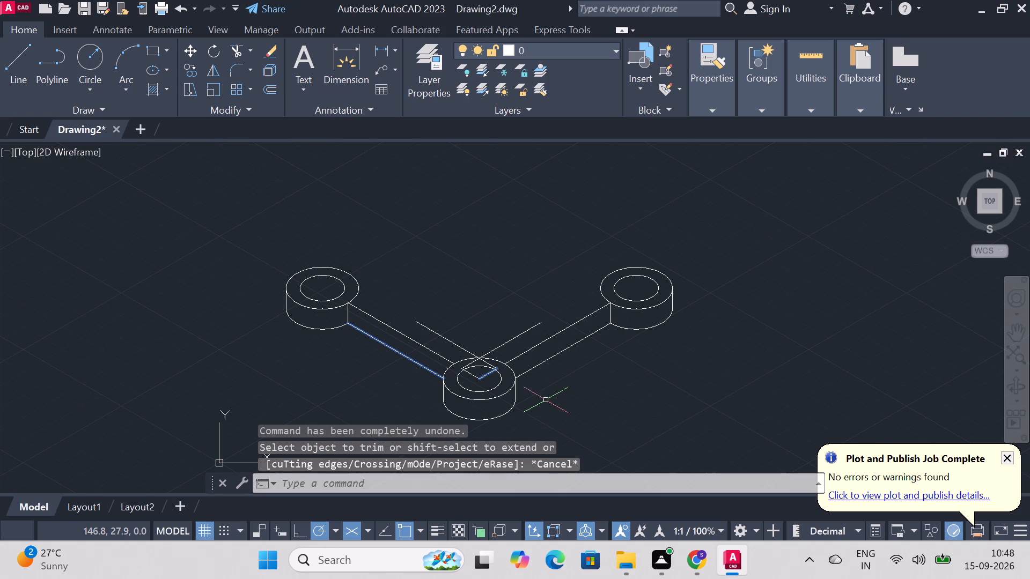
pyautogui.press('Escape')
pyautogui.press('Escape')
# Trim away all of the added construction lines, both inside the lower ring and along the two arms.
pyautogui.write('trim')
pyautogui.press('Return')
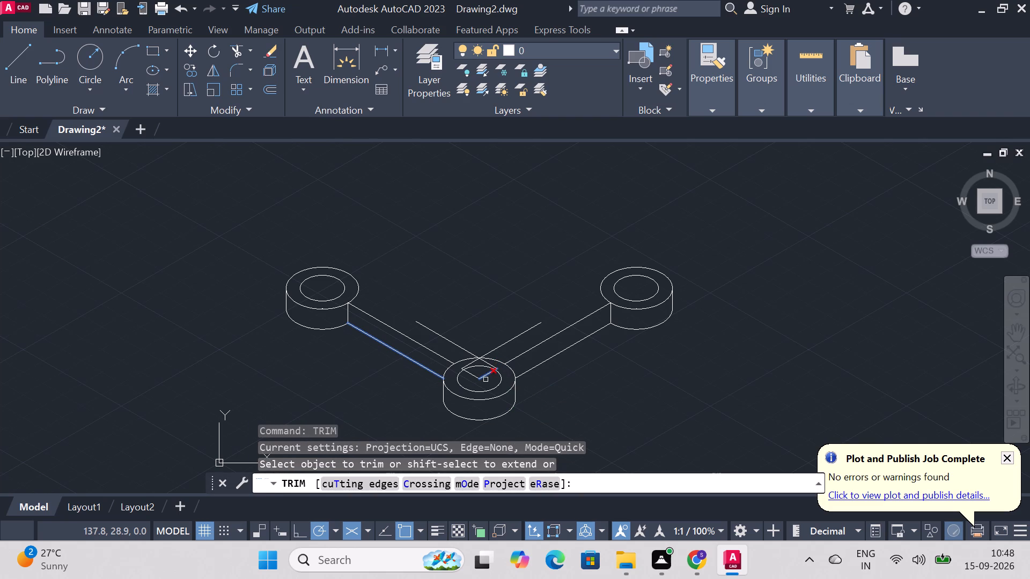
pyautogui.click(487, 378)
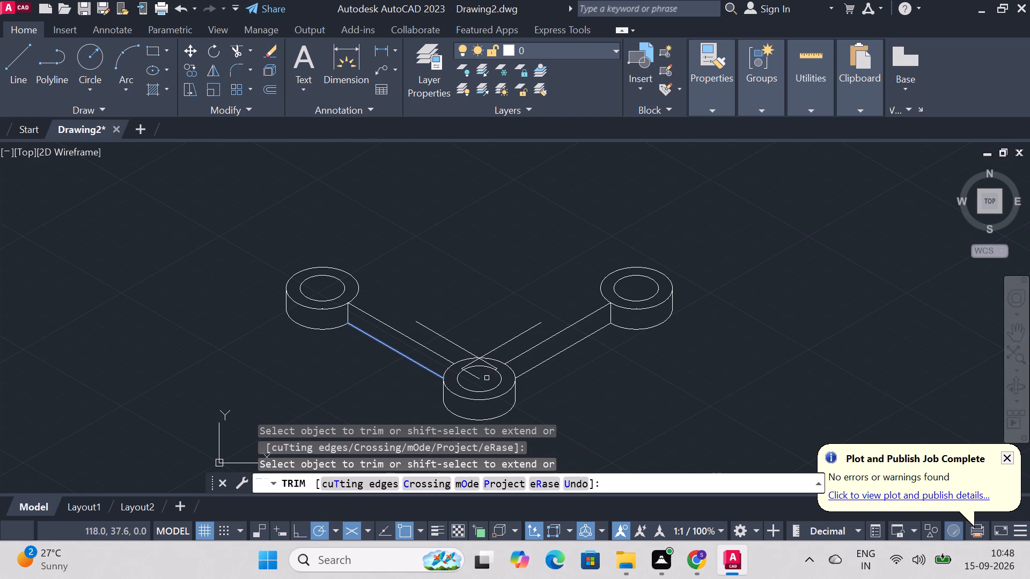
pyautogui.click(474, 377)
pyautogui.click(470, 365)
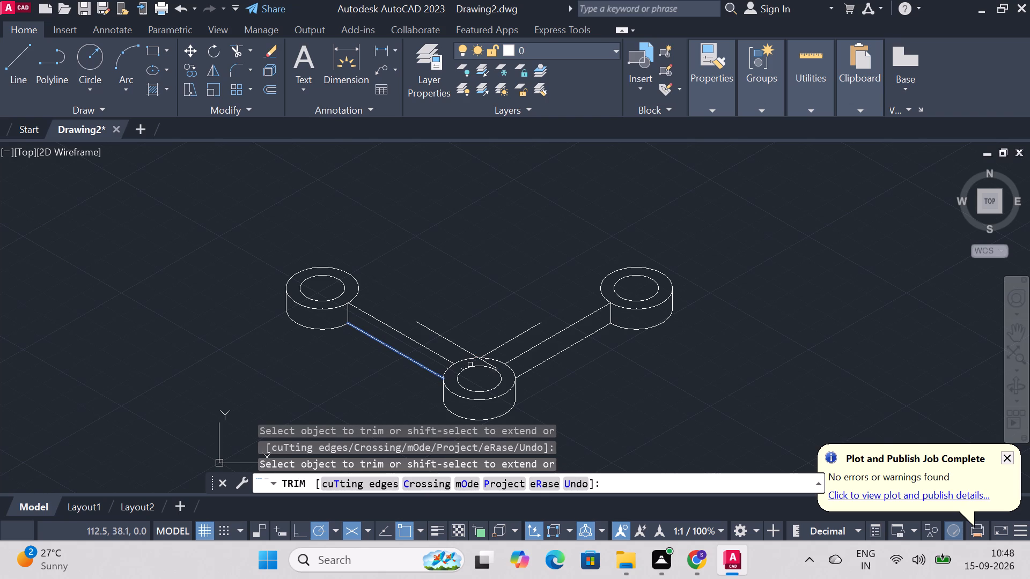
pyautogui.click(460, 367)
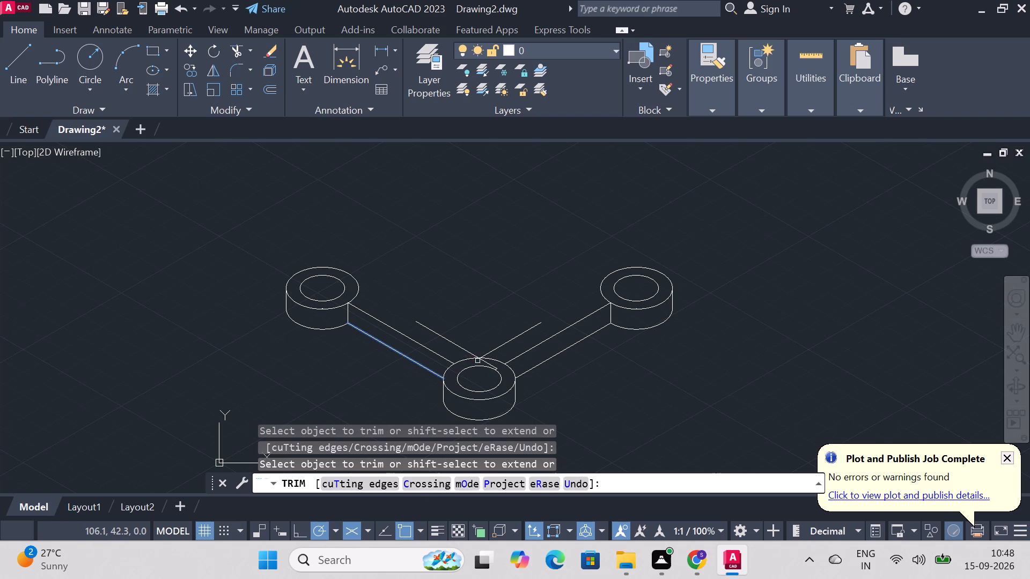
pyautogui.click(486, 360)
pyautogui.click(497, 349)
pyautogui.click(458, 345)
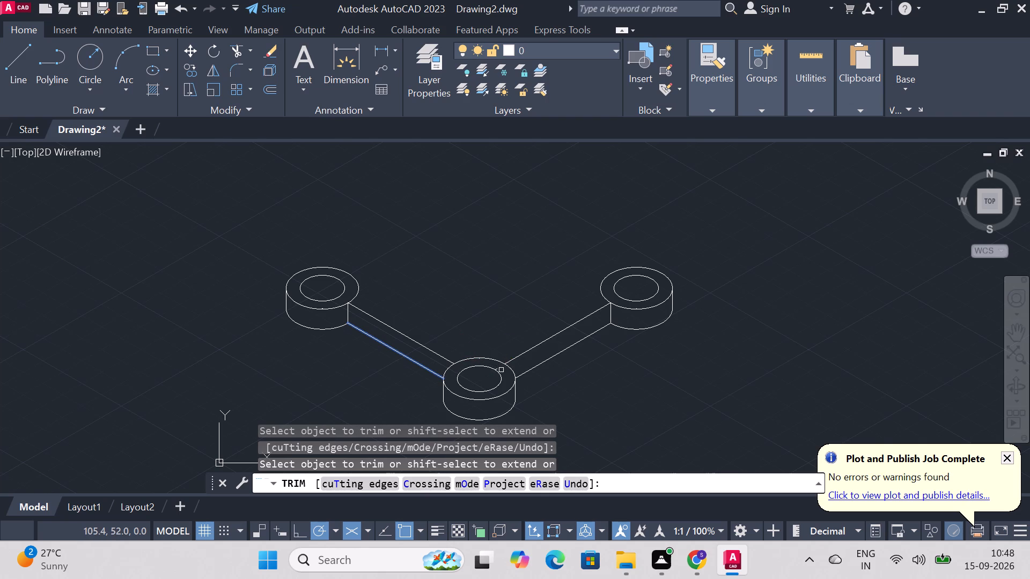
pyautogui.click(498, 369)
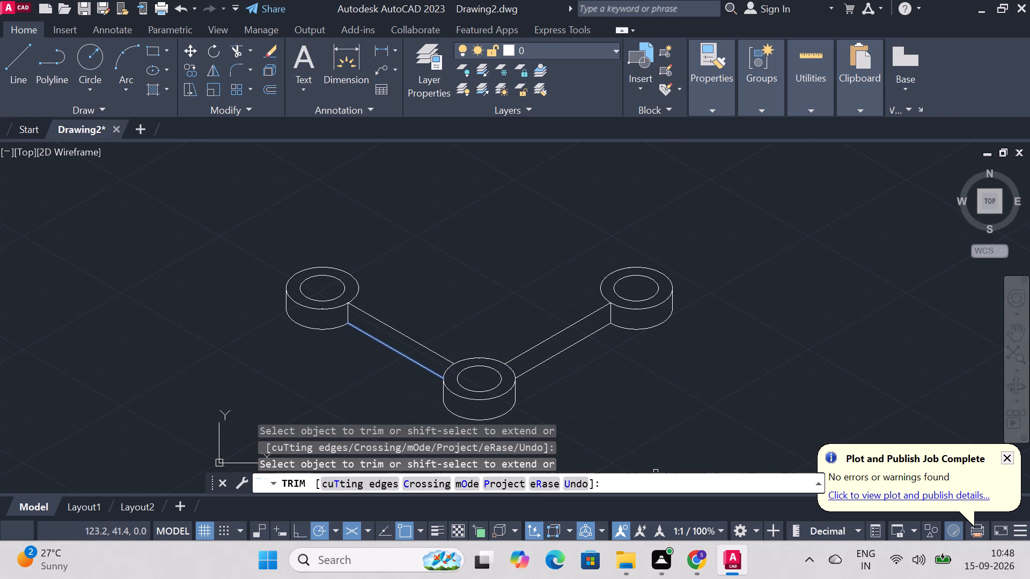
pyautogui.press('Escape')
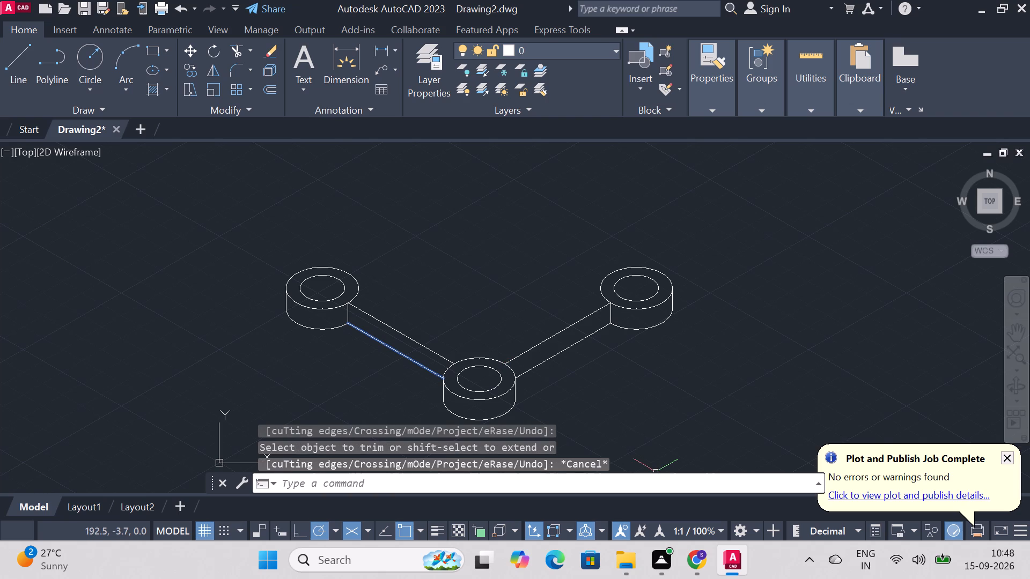
# Copy the lower ring's inner isocircle 9 units straight down from its centre.
pyautogui.press('c')
pyautogui.write('op')
pyautogui.press('Return')
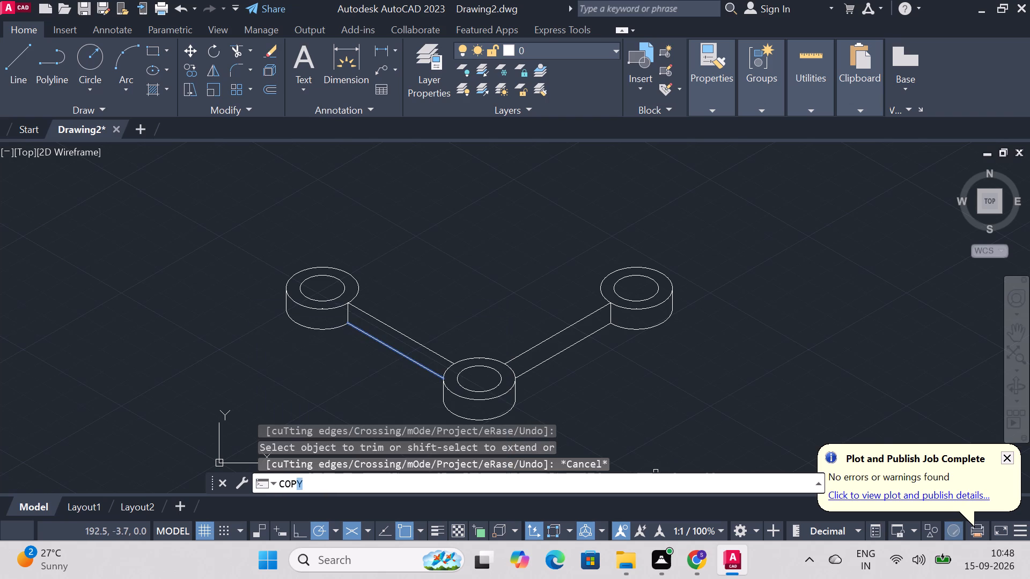
pyautogui.click(497, 388)
pyautogui.press('Return')
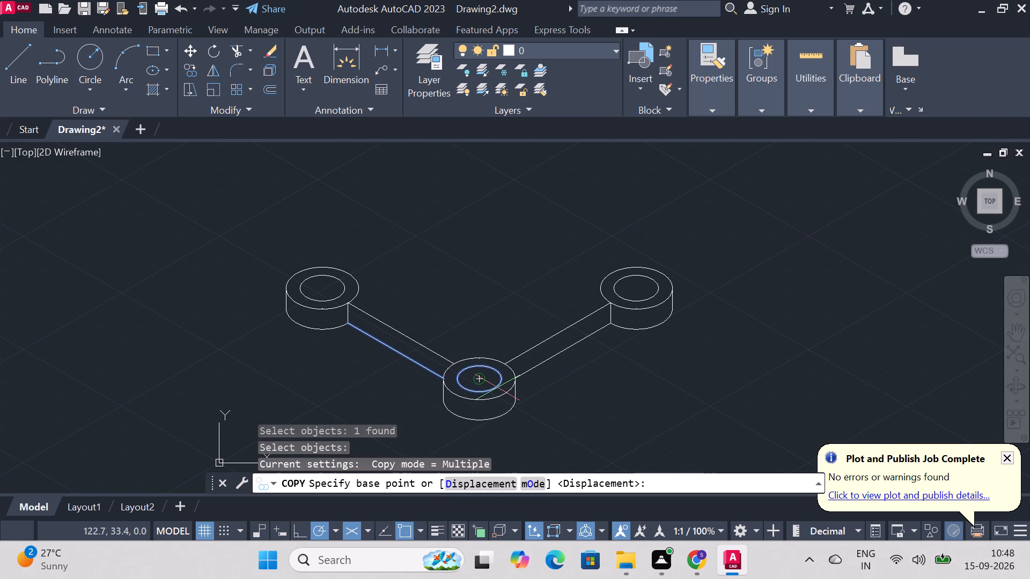
pyautogui.click(479, 378)
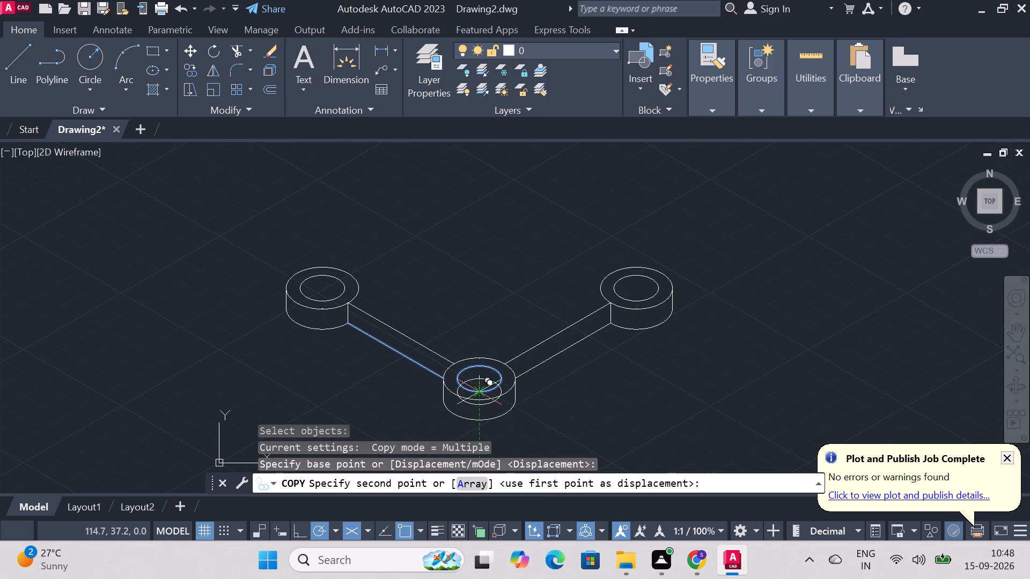
pyautogui.press('9')
pyautogui.press('Return')
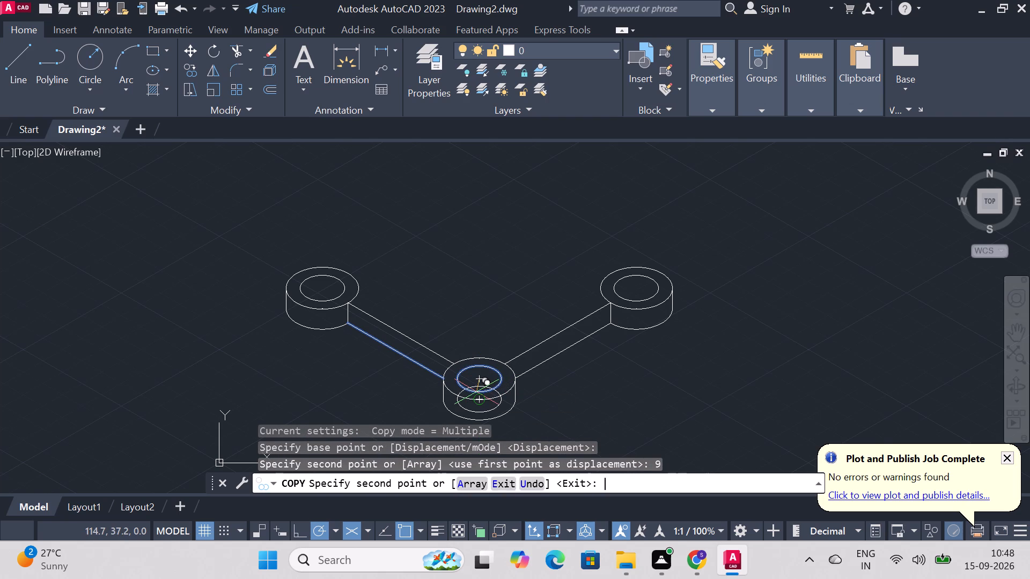
pyautogui.press('Escape')
# Trim the copied isocircle in the lower ring, keeping only the arc that lies inside the hole.
pyautogui.write('trim')
pyautogui.press('Return')
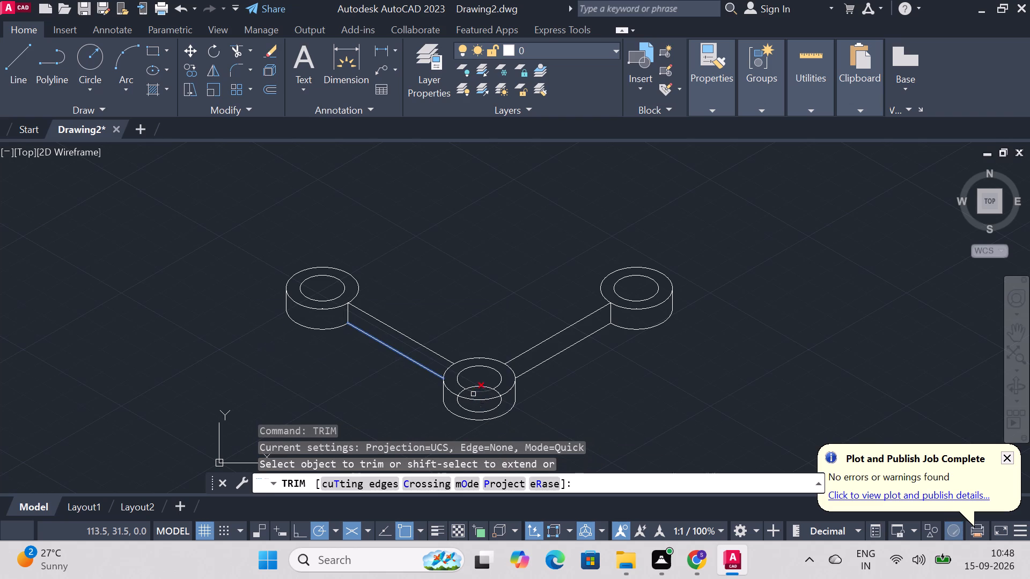
pyautogui.click(459, 406)
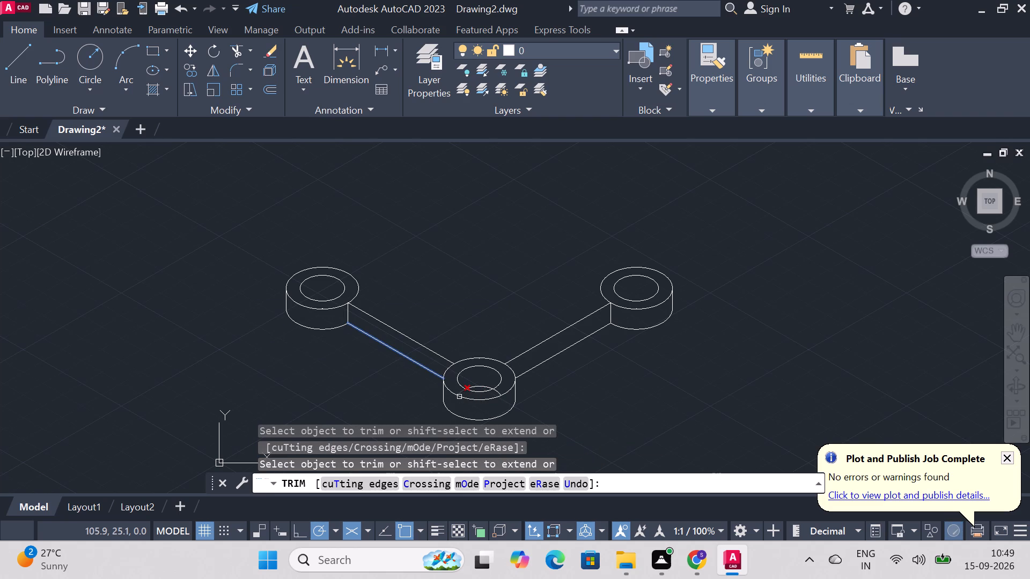
pyautogui.click(461, 395)
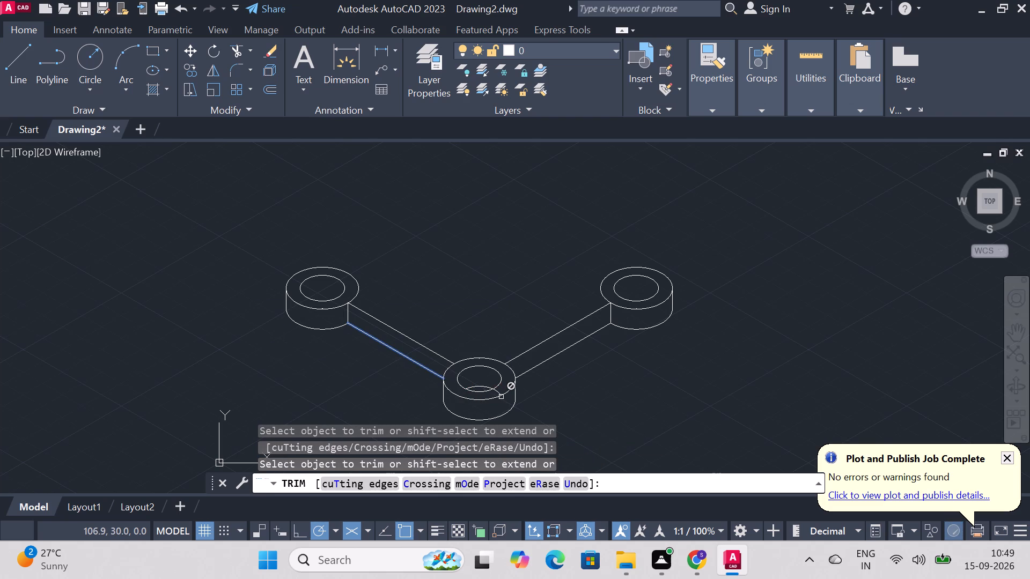
pyautogui.click(498, 394)
pyautogui.press('Escape')
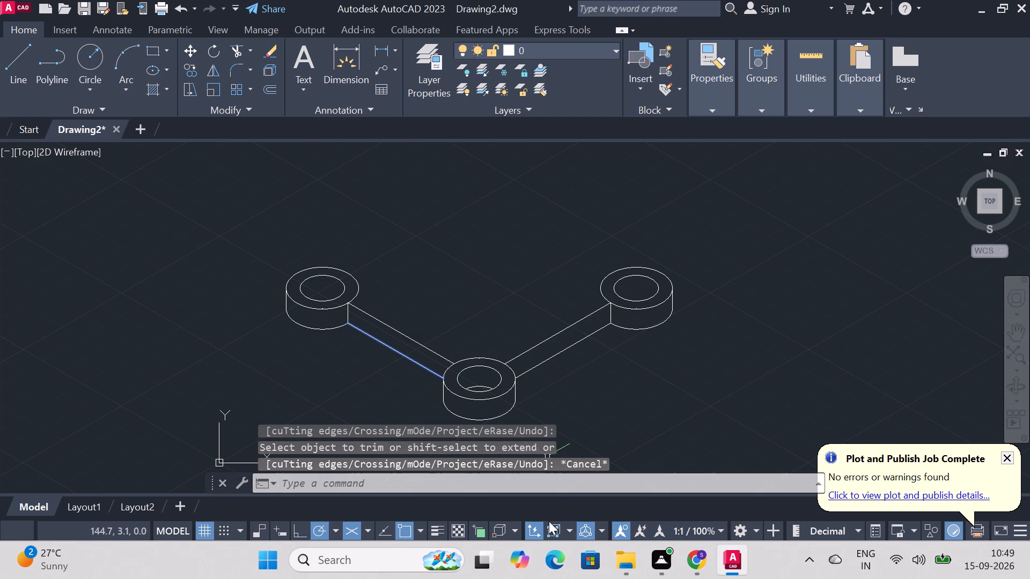
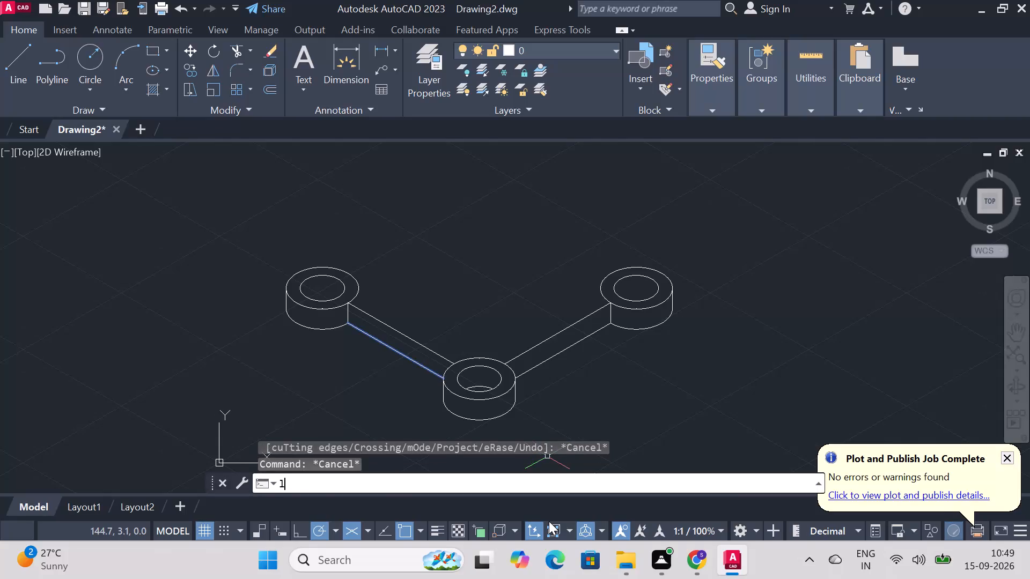
# Draw connected lines from the lower ring's top centre: 9 units at 30°, 10 units at 150°, and 9 units at 30°.
pyautogui.press('Return')
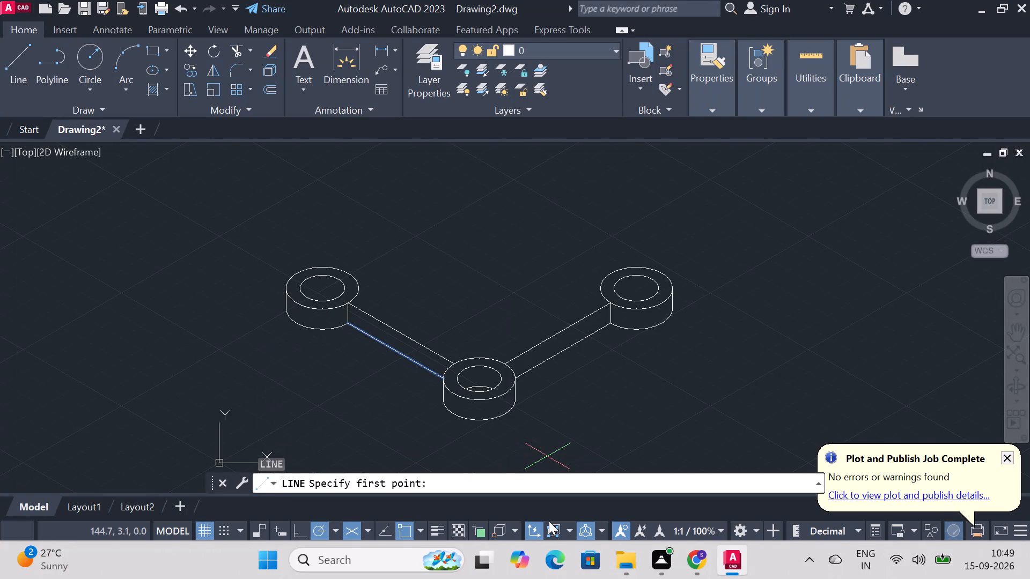
pyautogui.click(484, 375)
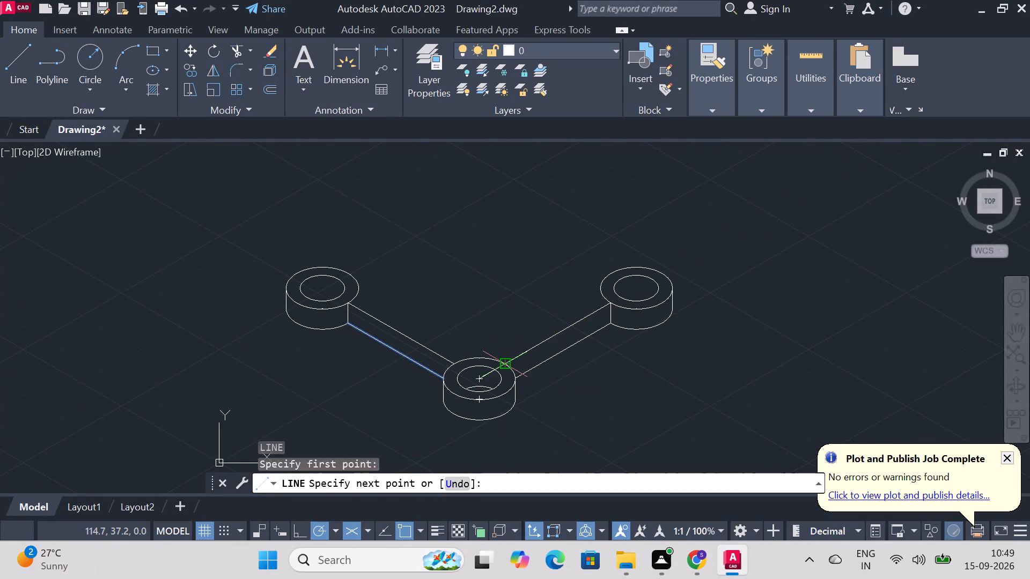
pyautogui.press('9')
pyautogui.press('Return')
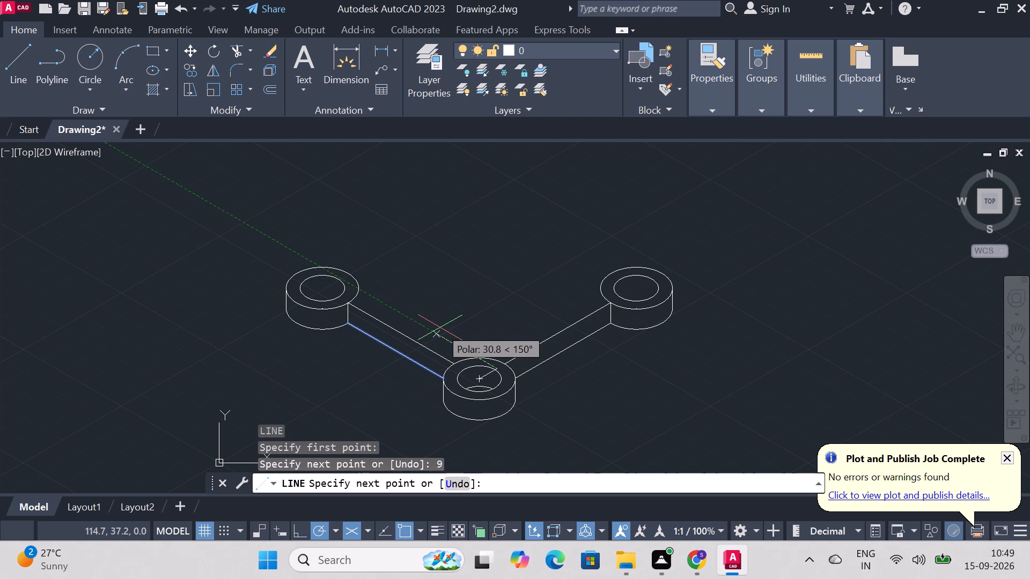
pyautogui.write('10')
pyautogui.press('Return')
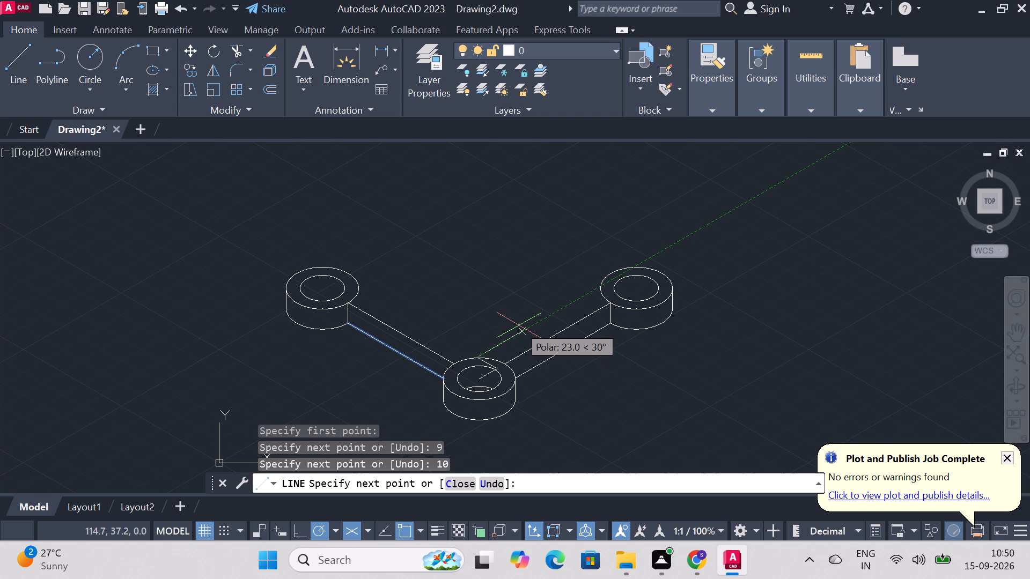
pyautogui.press('9')
pyautogui.press('Return')
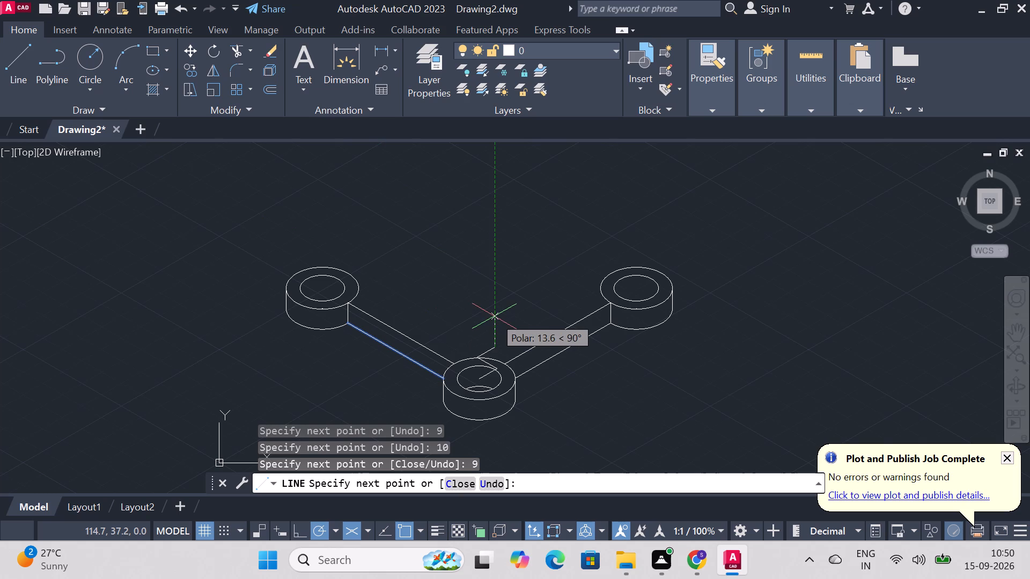
# Continue the line 36 units up, 9 units at 30°, 36 units down, and back to the base of the first vertical.
pyautogui.write('36')
pyautogui.press('Return')
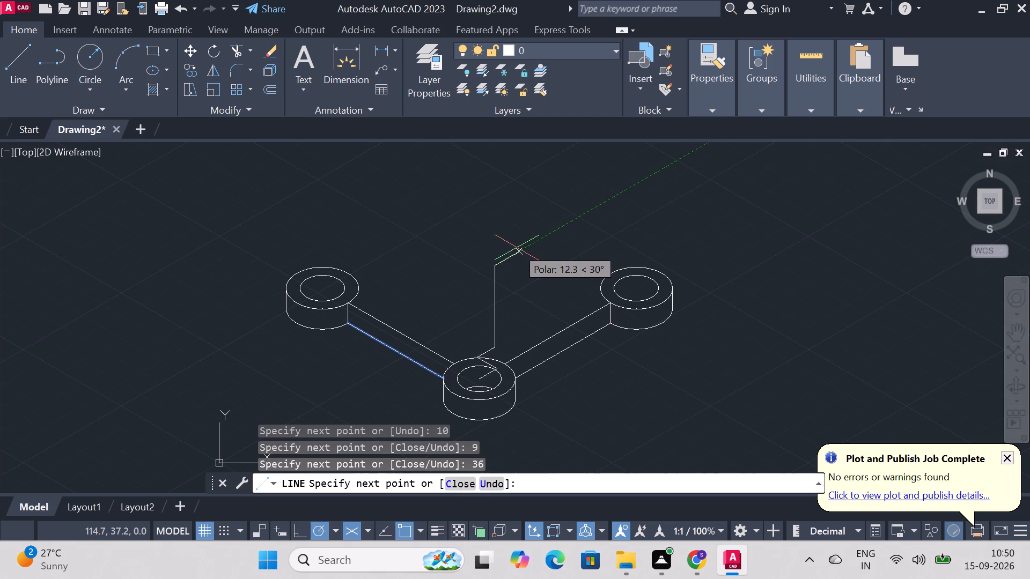
pyautogui.press('9')
pyautogui.press('Return')
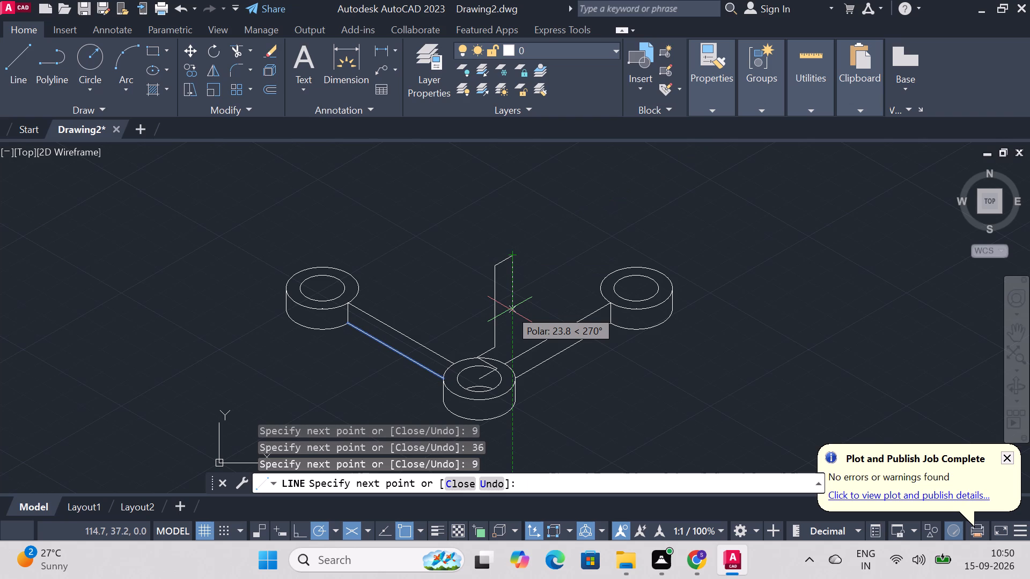
pyautogui.write('36')
pyautogui.press('Return')
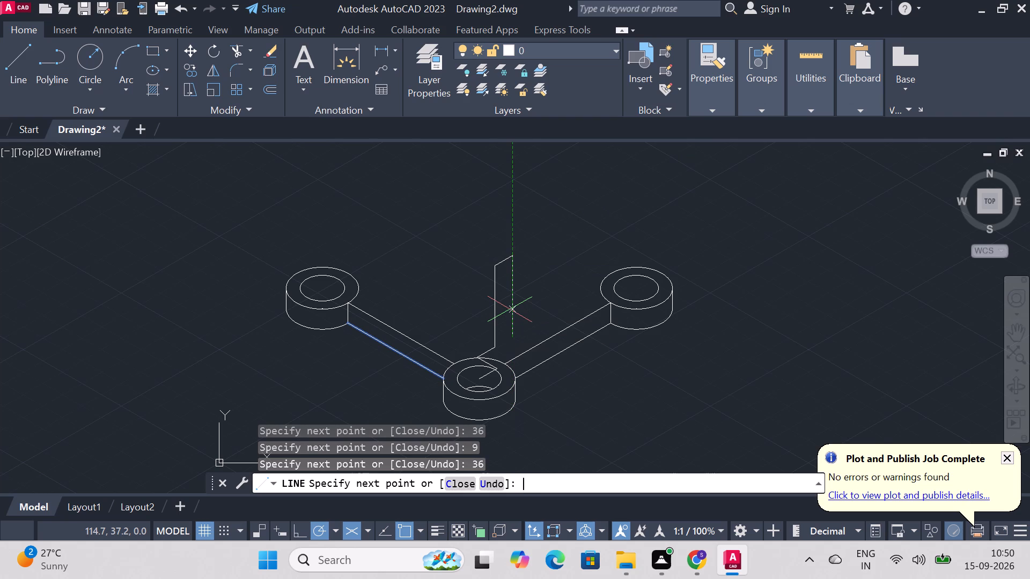
pyautogui.click(491, 350)
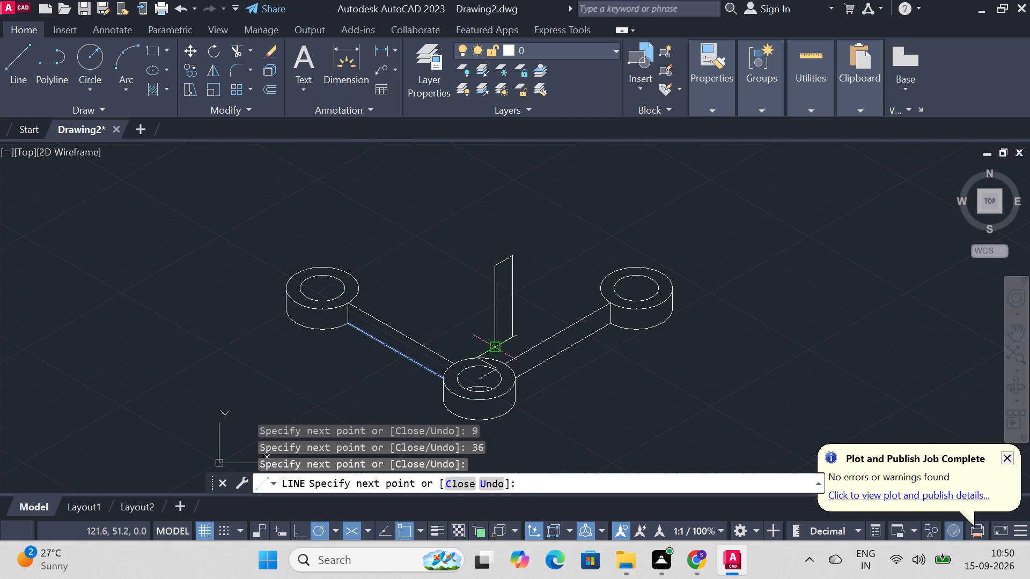
pyautogui.press('Escape')
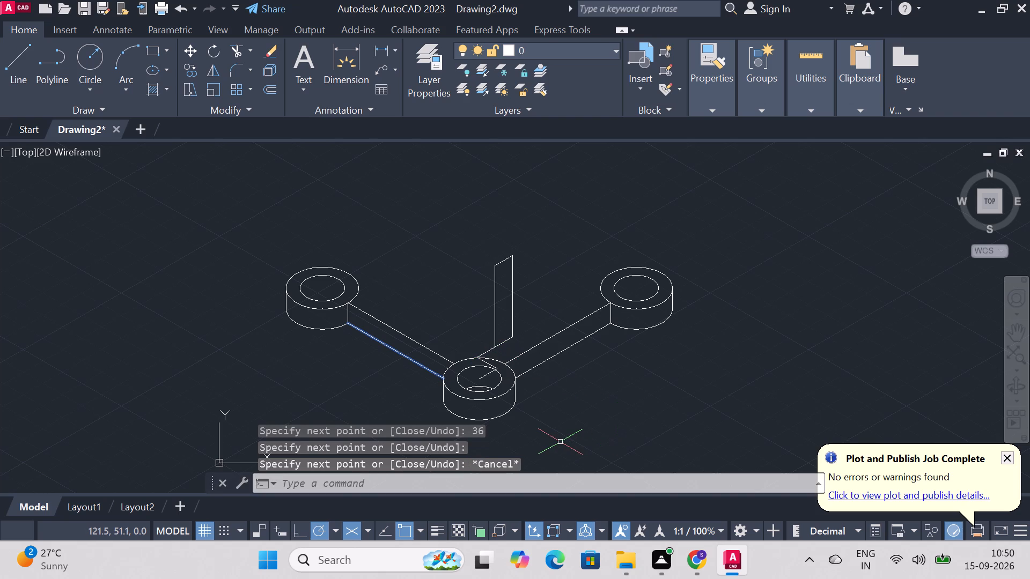
# Draw a 42-unit line at 30° from the bottom outer corner of the upright outline, running toward the far ring.
pyautogui.press('l')
pyautogui.press('Return')
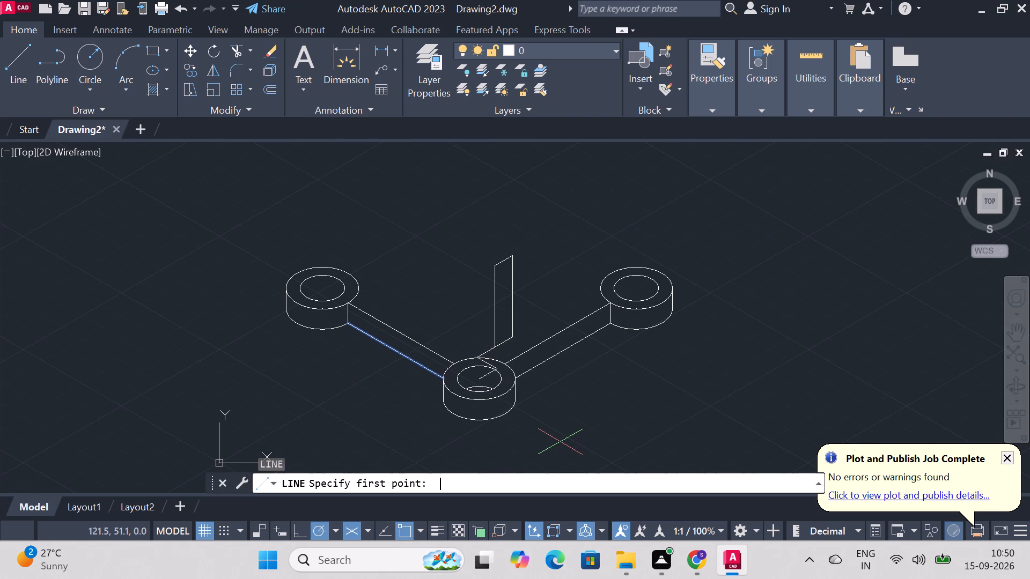
pyautogui.click(515, 338)
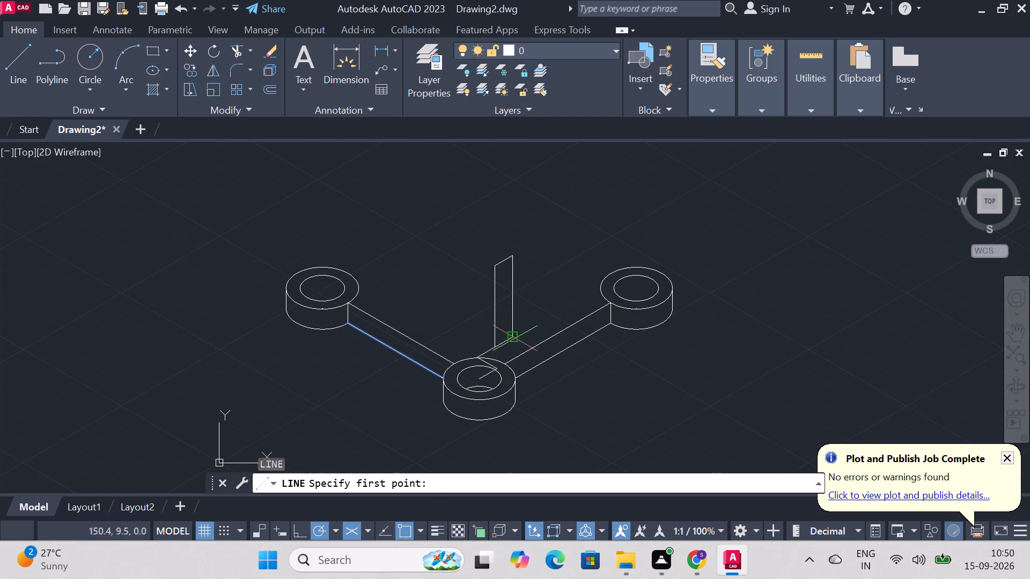
pyautogui.click(515, 338)
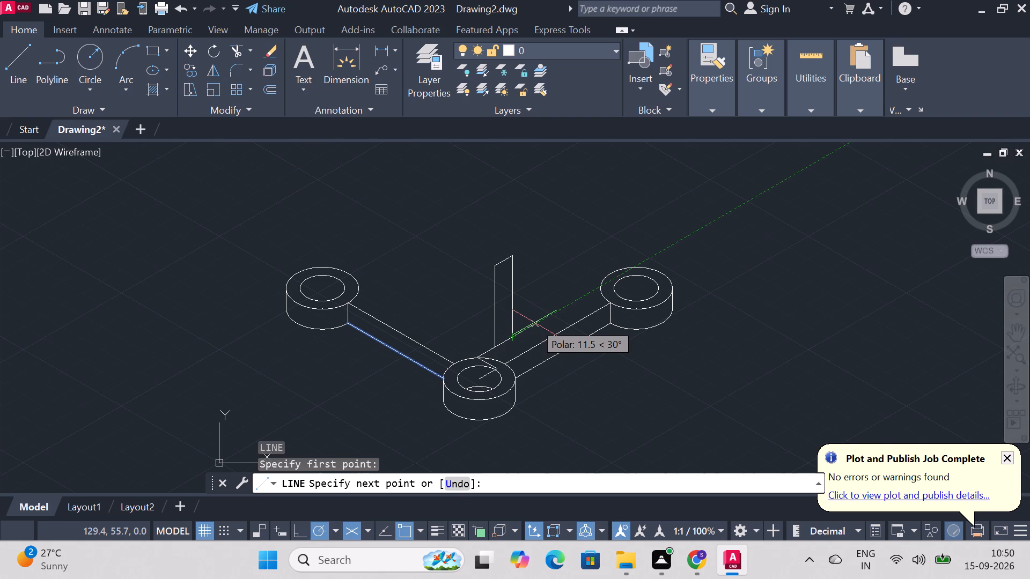
pyautogui.write('42')
pyautogui.press('Return')
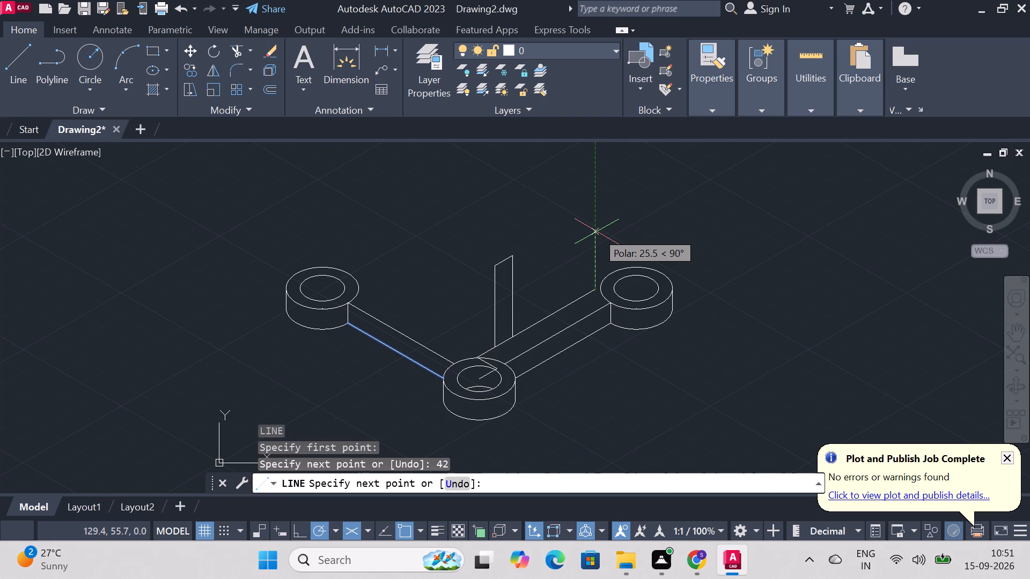
pyautogui.press('Escape')
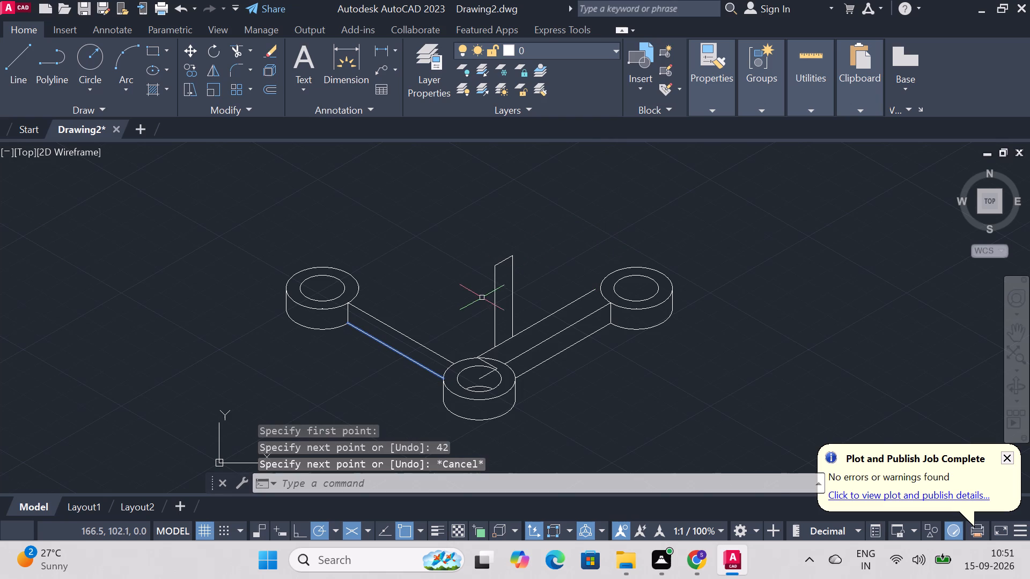
# Erase the outer 36-unit vertical line of the upright outline.
pyautogui.click(512, 298)
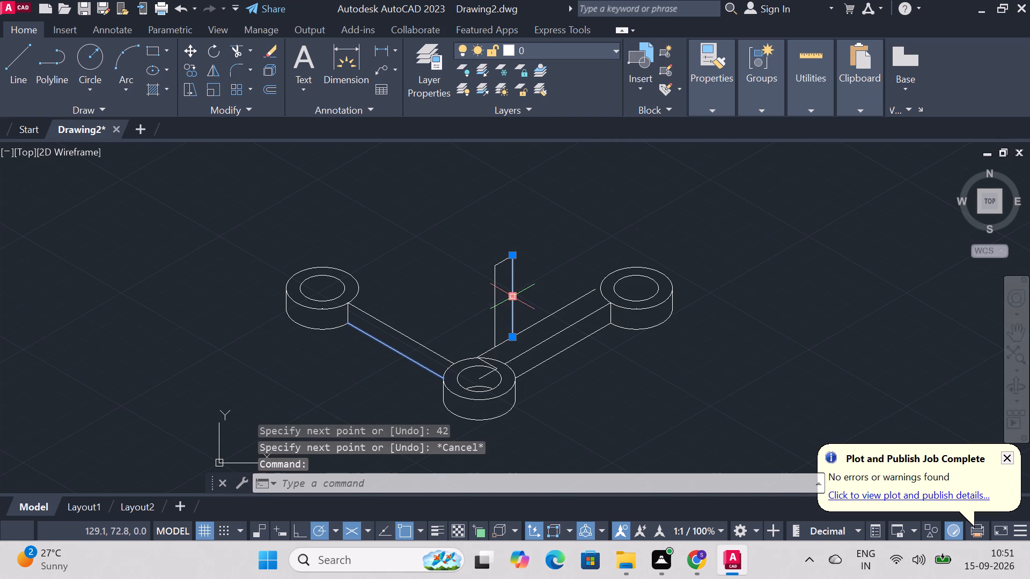
pyautogui.press('Delete')
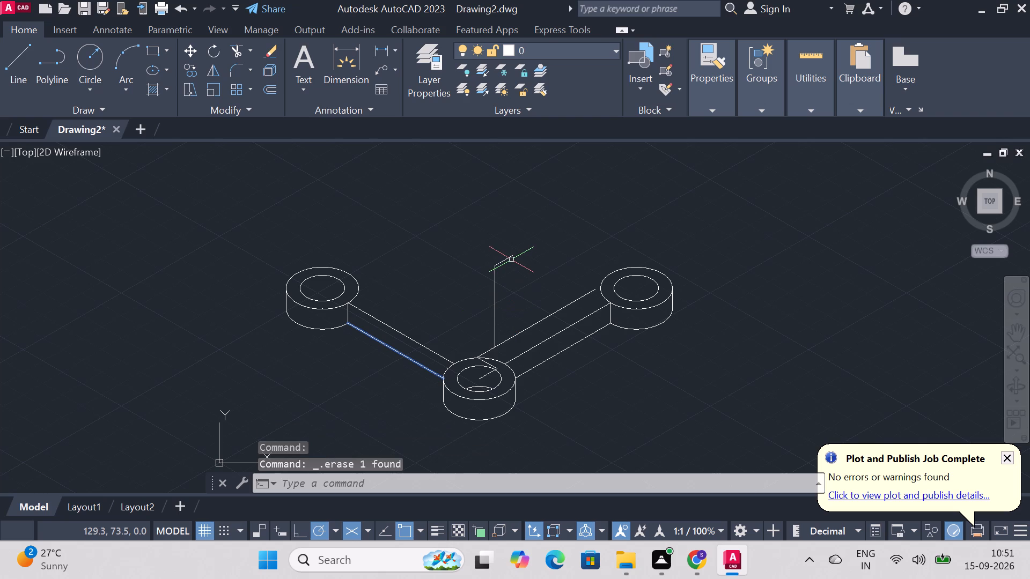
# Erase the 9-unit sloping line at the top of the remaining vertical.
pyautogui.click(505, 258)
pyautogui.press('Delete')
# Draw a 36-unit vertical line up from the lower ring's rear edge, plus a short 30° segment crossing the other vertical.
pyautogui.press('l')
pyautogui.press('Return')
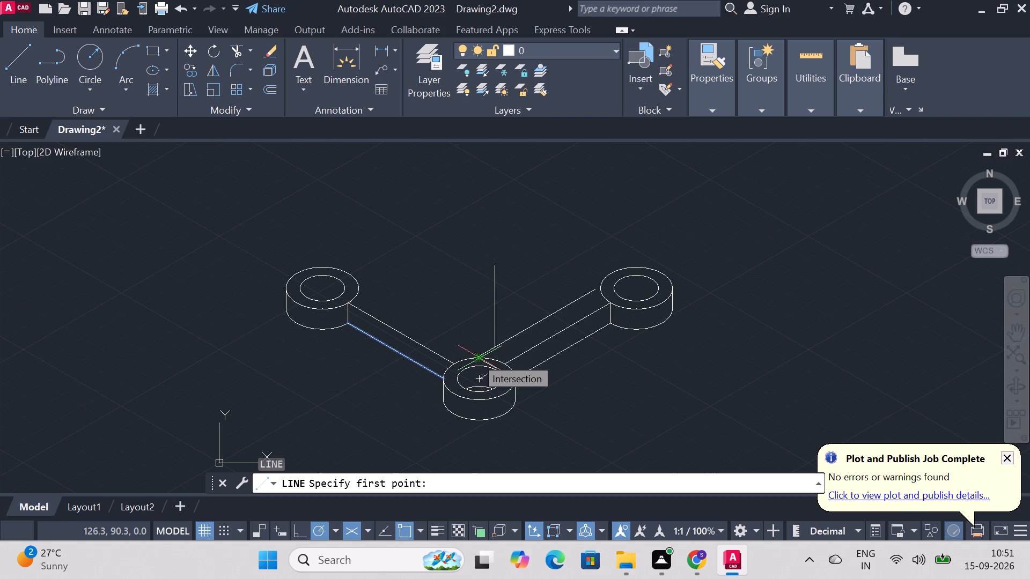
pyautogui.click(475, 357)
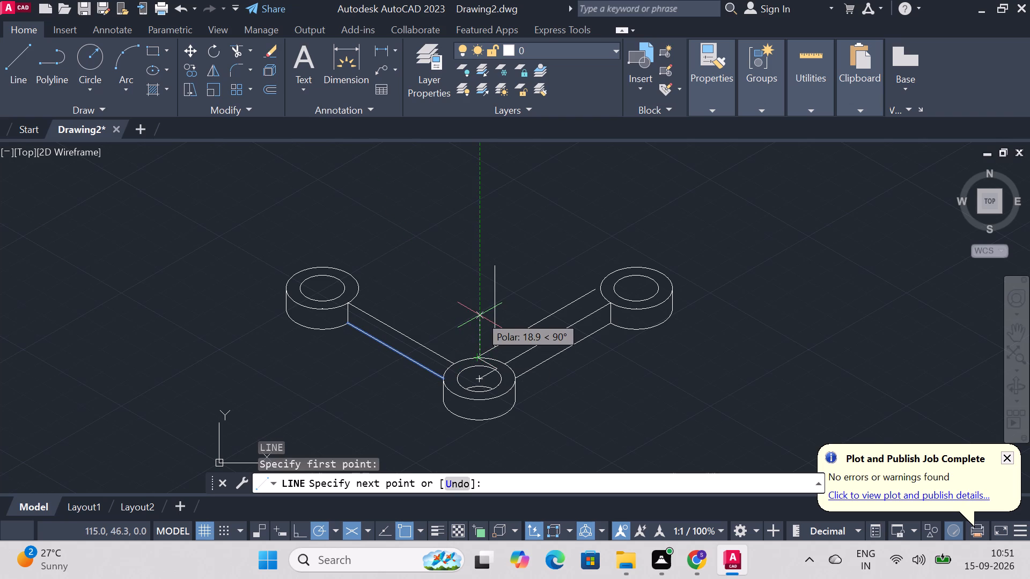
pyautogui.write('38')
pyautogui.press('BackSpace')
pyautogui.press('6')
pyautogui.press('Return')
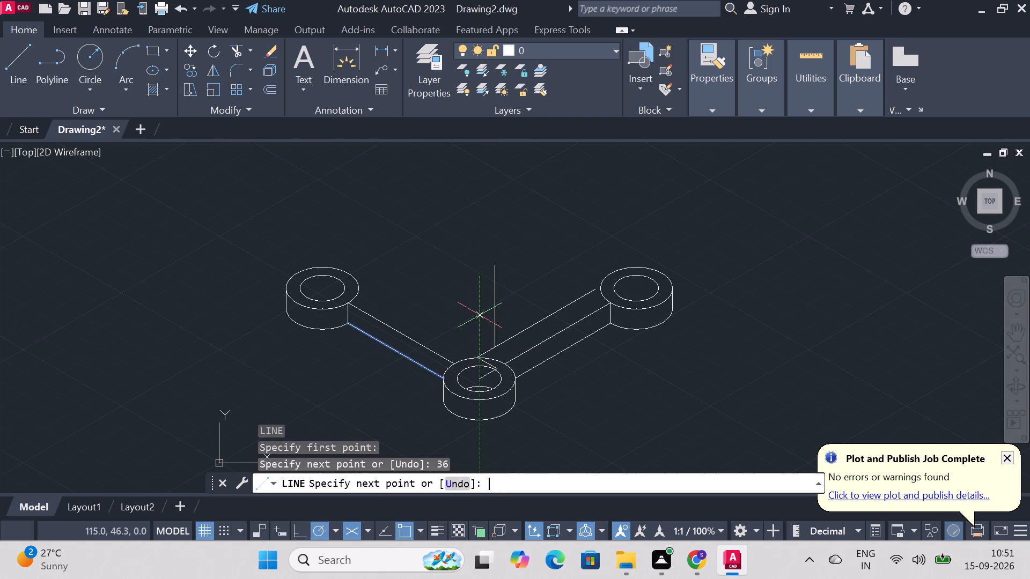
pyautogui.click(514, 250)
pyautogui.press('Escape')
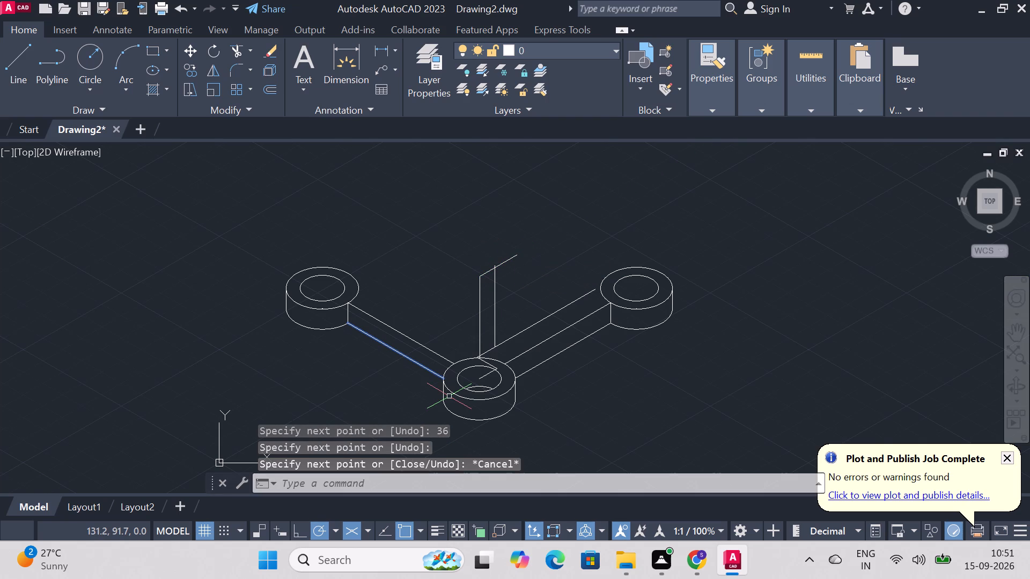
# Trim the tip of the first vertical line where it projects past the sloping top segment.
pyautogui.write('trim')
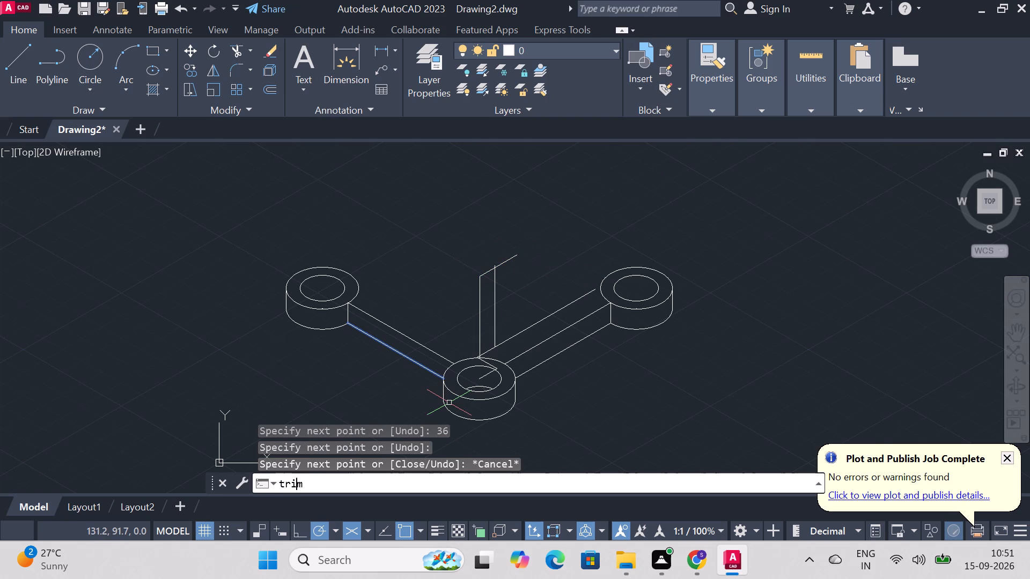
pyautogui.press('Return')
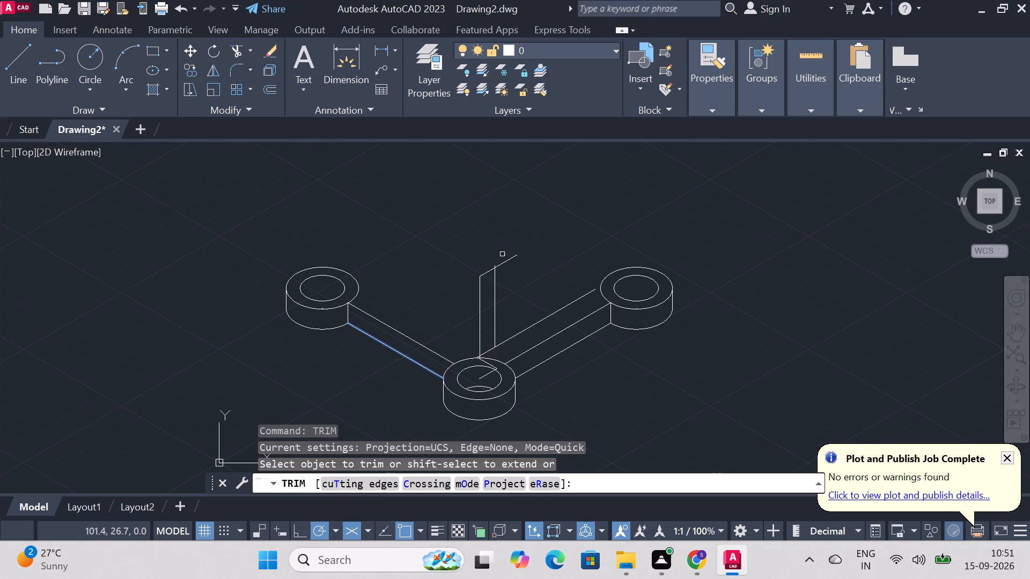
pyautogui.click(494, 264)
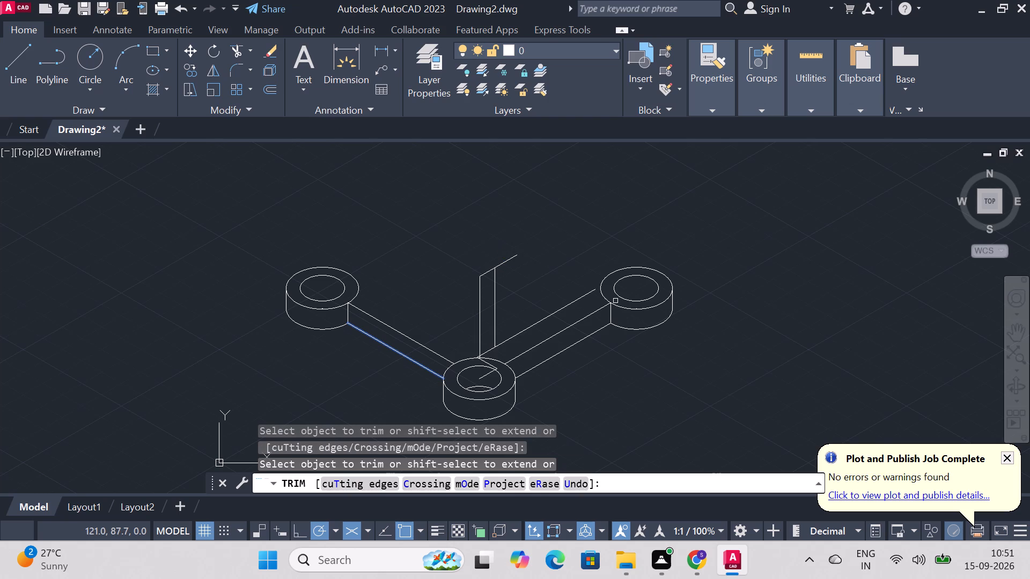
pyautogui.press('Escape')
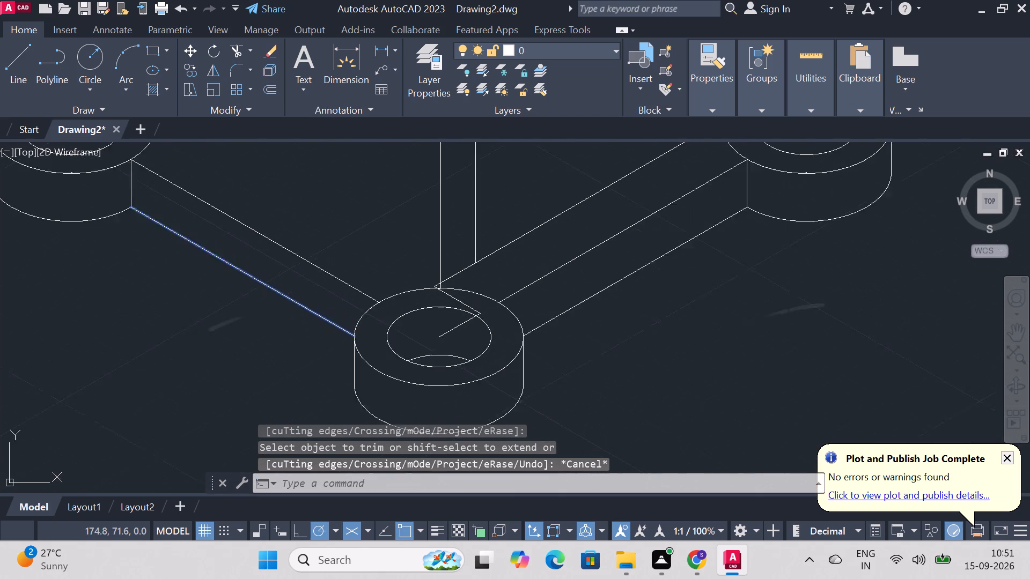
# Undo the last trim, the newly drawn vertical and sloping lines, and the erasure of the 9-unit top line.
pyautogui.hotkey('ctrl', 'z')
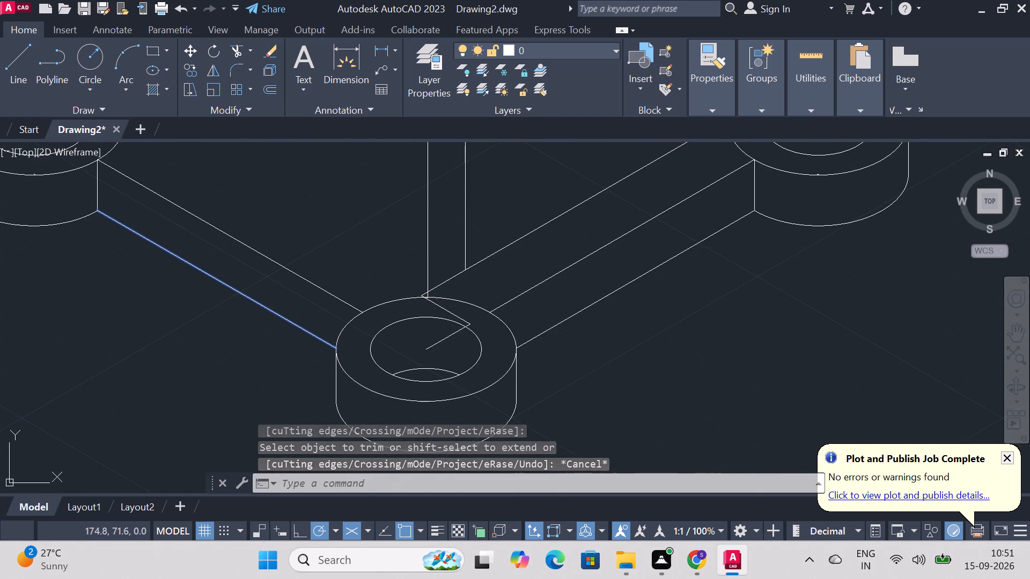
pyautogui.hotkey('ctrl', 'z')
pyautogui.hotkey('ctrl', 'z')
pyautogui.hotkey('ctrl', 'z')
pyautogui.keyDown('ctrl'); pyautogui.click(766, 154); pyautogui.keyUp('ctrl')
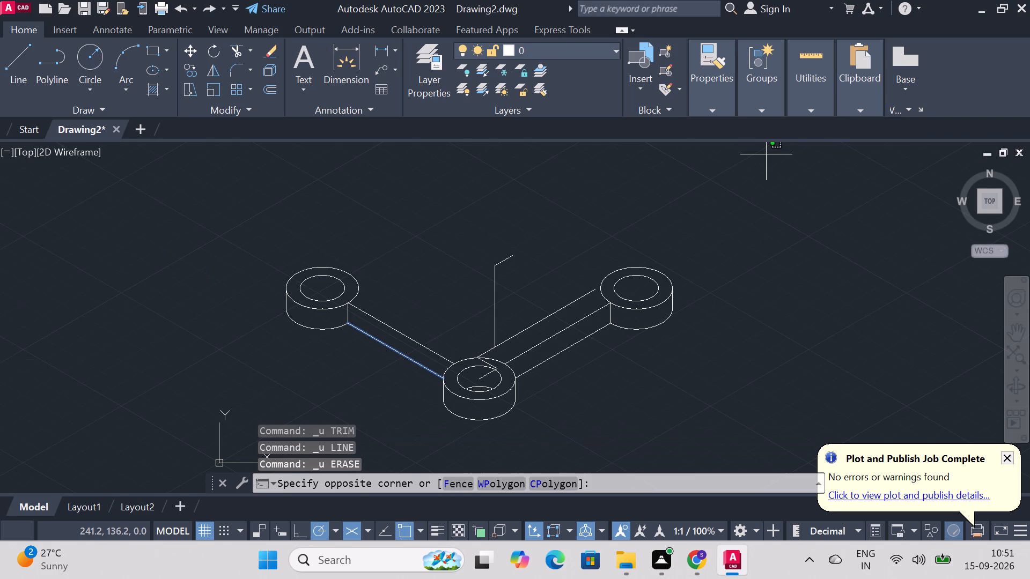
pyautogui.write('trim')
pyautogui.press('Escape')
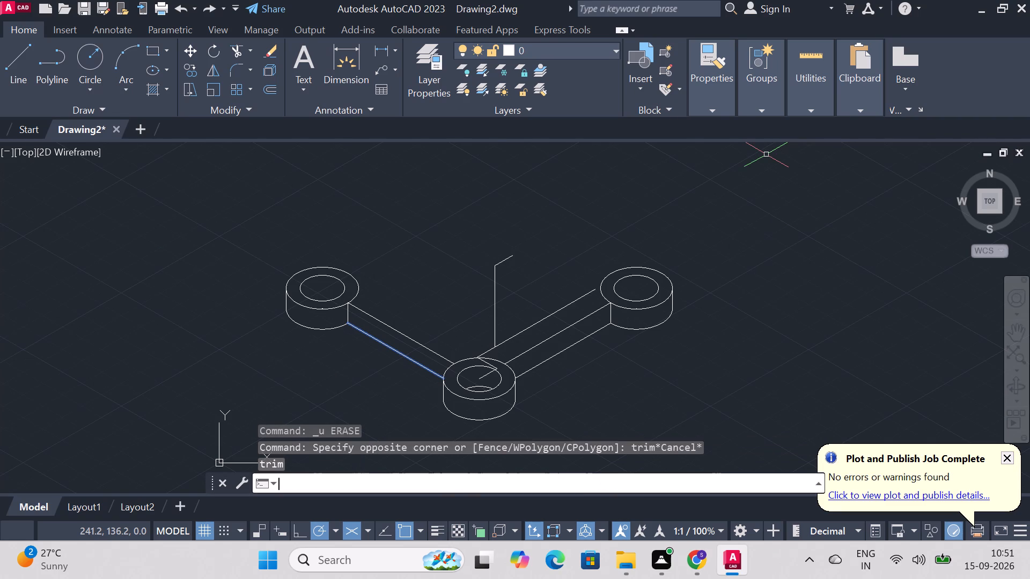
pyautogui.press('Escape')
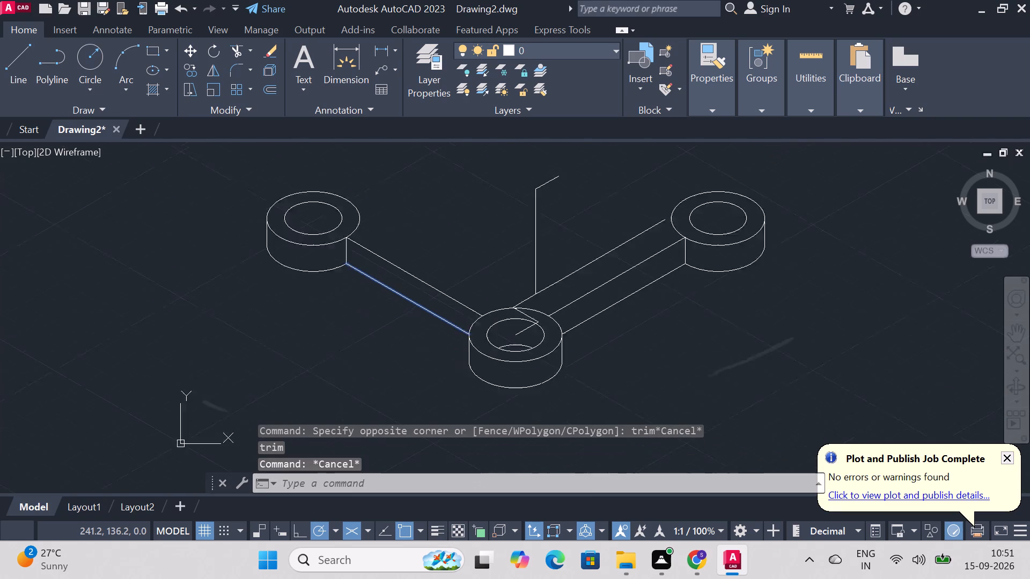
# Draw a 36-unit vertical line up from the end of the sloping arm line at the lower ring's rear edge.
pyautogui.press('l')
pyautogui.press('Return')
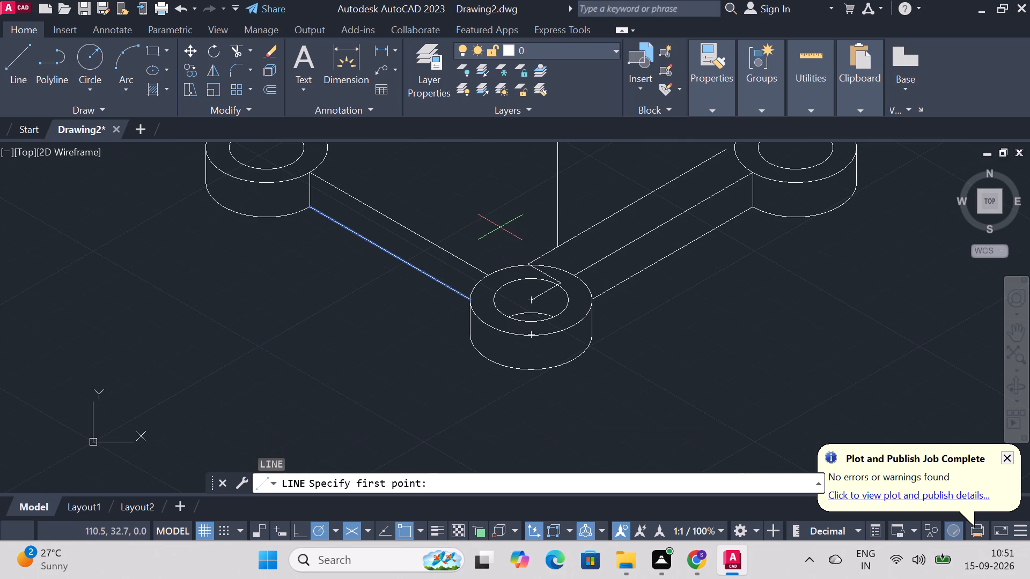
pyautogui.click(528, 259)
pyautogui.click(528, 259)
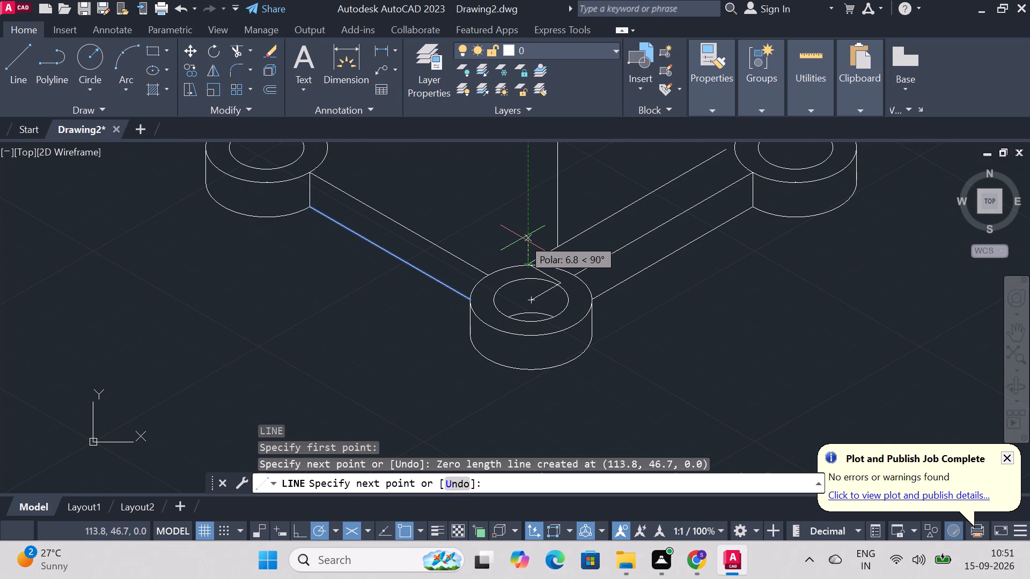
pyautogui.write('36')
pyautogui.press('Return')
pyautogui.press('Escape')
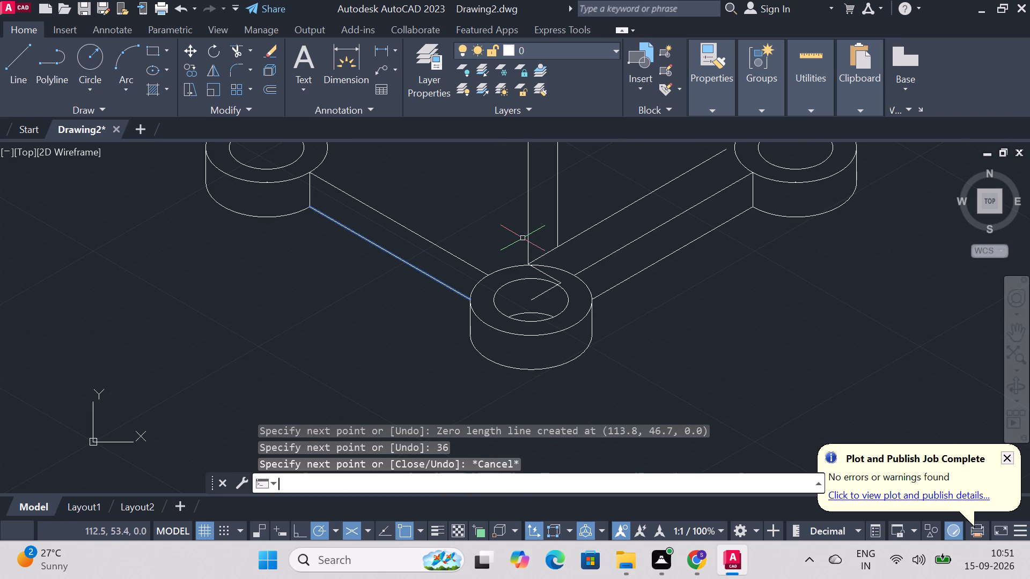
# Draw a sloping line from the new vertical's top past the top of the other vertical, along the existing sloping segment.
pyautogui.press('l')
pyautogui.press('Return')
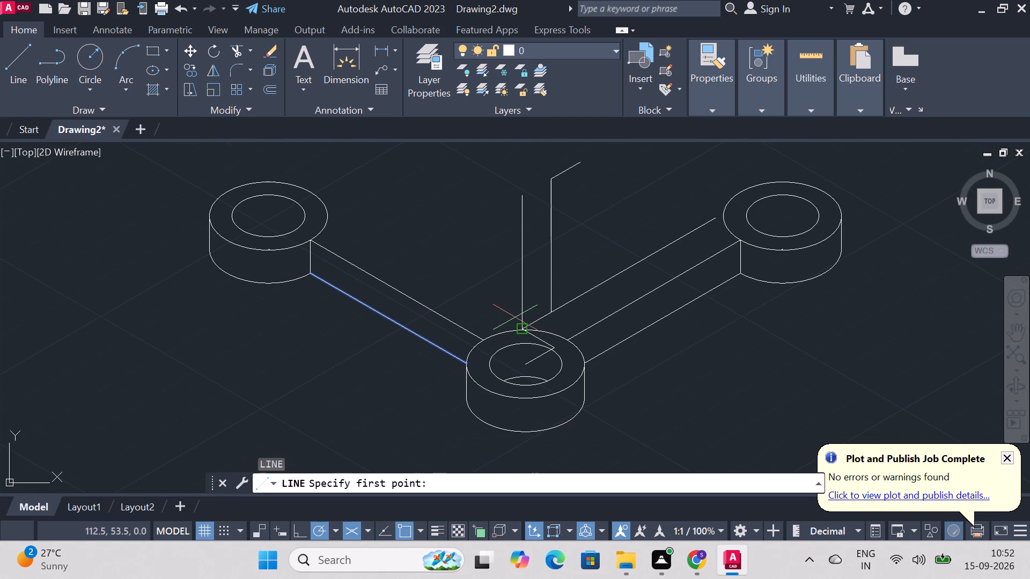
pyautogui.click(520, 194)
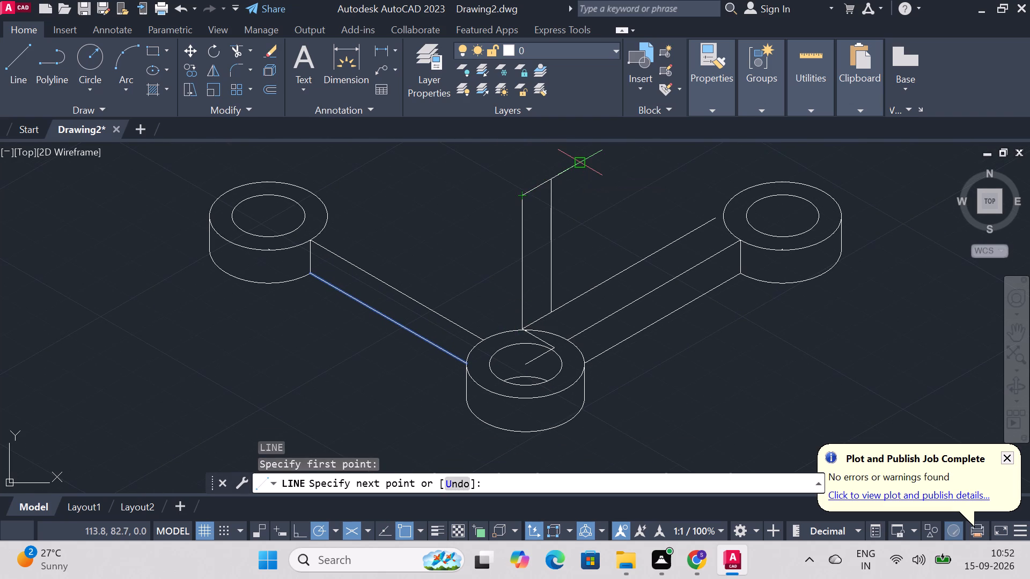
pyautogui.click(560, 177)
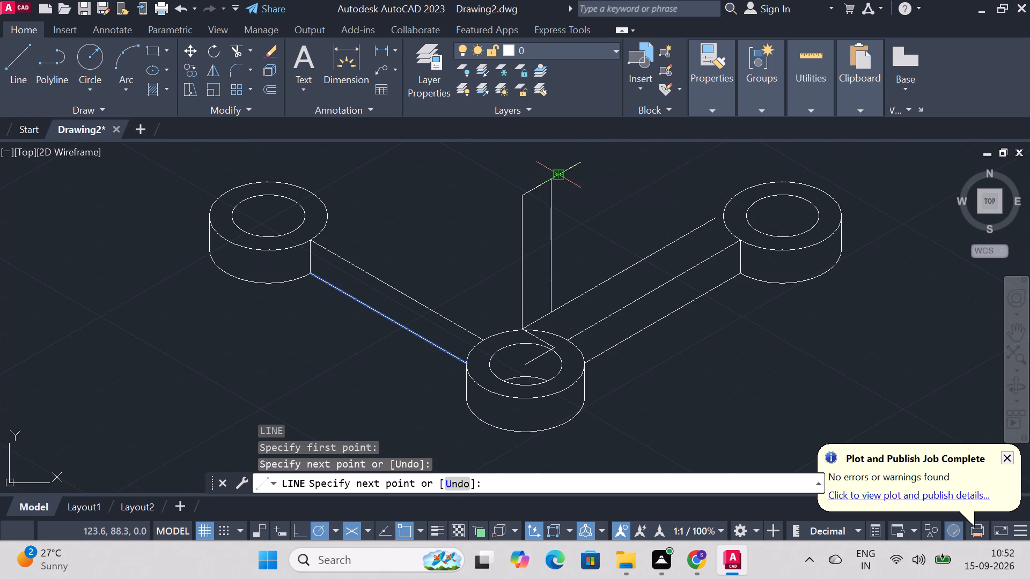
pyautogui.press('Escape')
# Trim the sloping overhang beyond the wall's top corner and the construction lines between the lower ring's centre and rear edge.
pyautogui.write('trim')
pyautogui.press('Return')
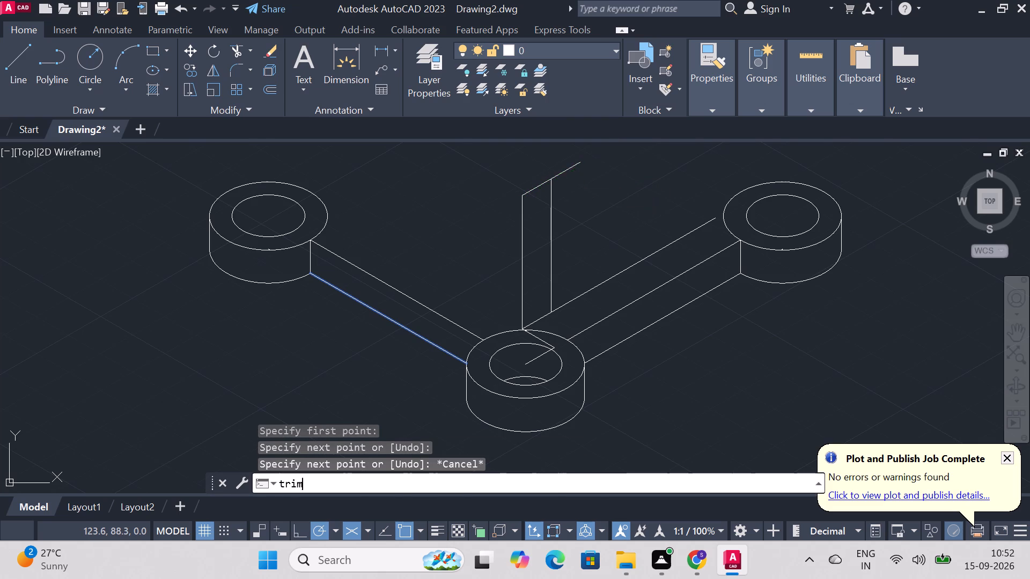
pyautogui.click(571, 168)
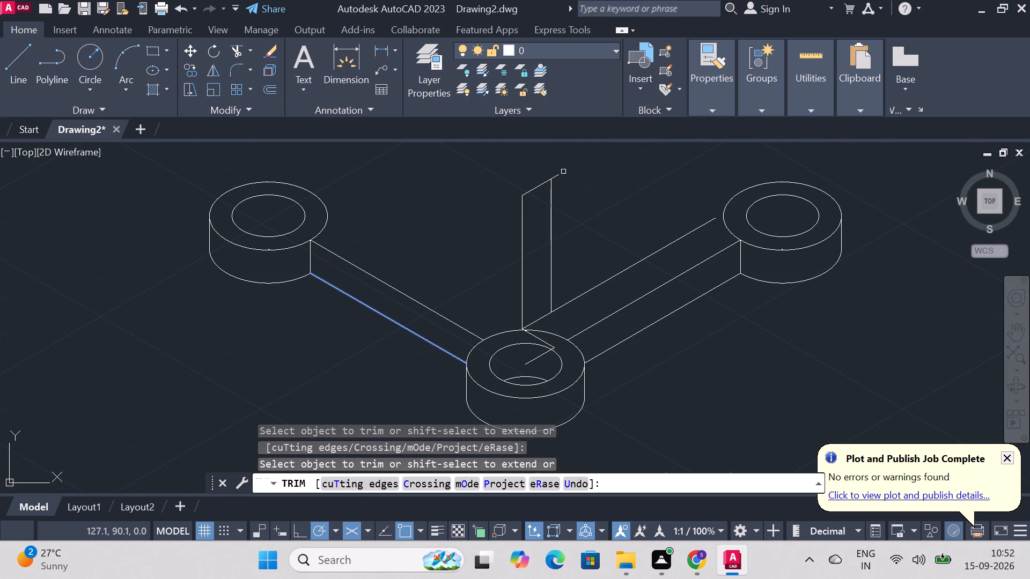
pyautogui.click(560, 174)
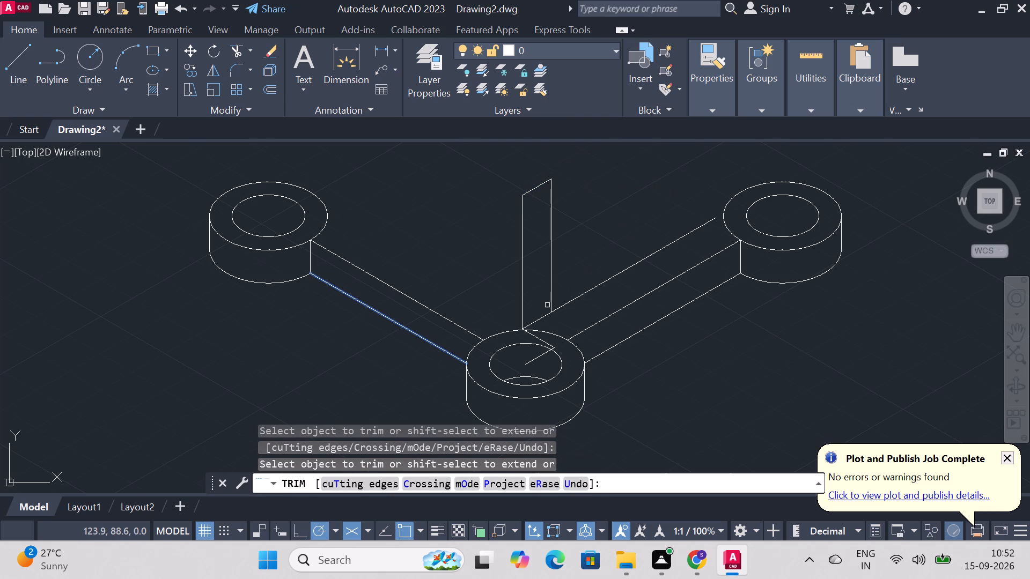
pyautogui.click(529, 334)
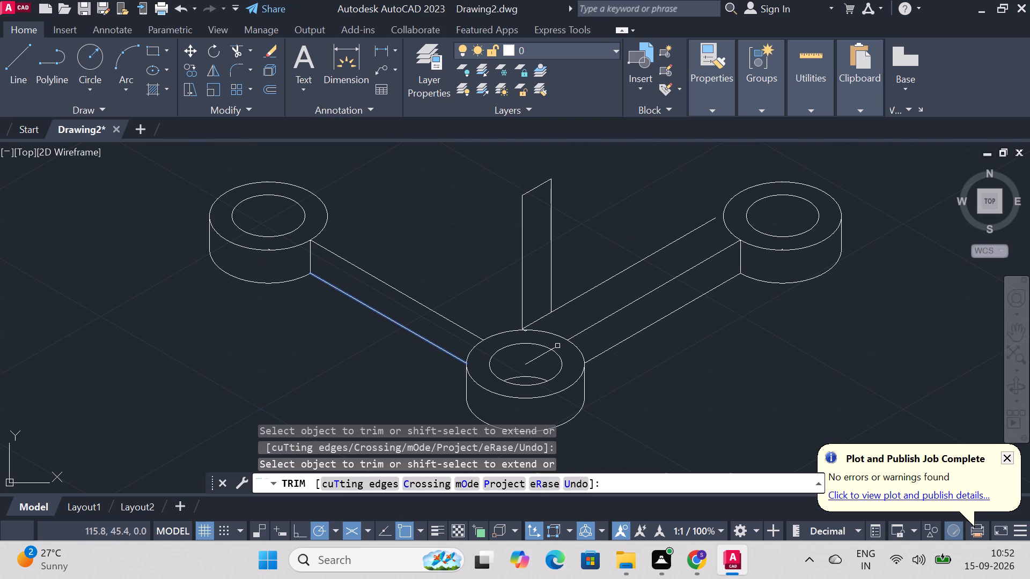
pyautogui.click(556, 348)
pyautogui.click(540, 358)
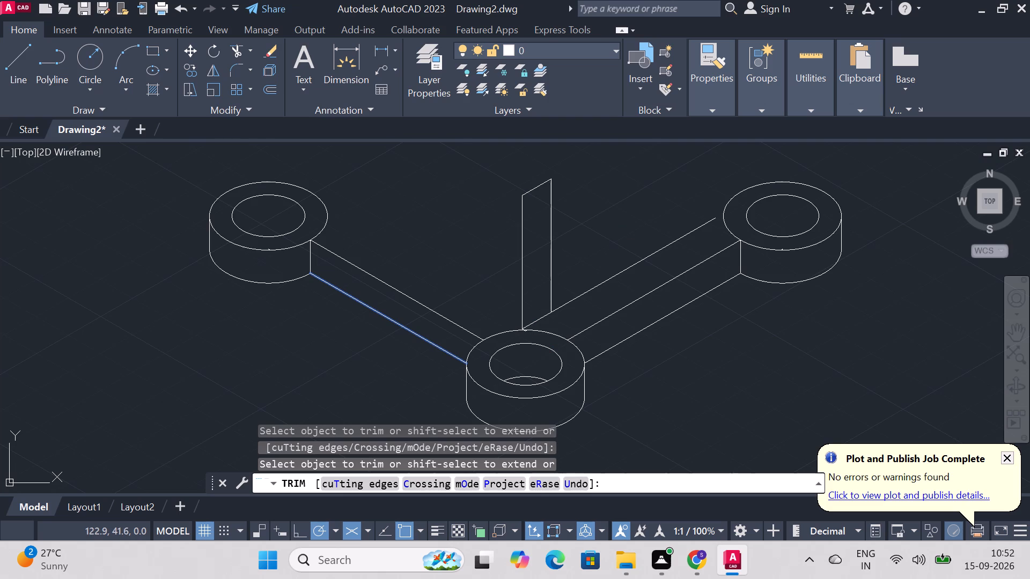
pyautogui.press('Escape')
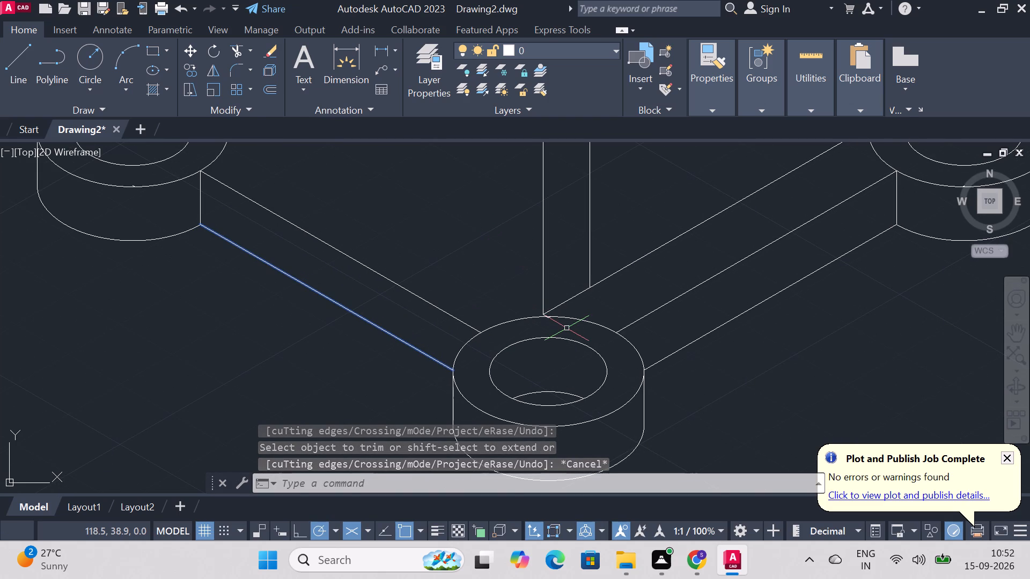
# Trim the rear arc of the lower ring's top outer ellipse between the two arms, including the leftover stubs below the wall.
pyautogui.press('Escape')
pyautogui.write('trim')
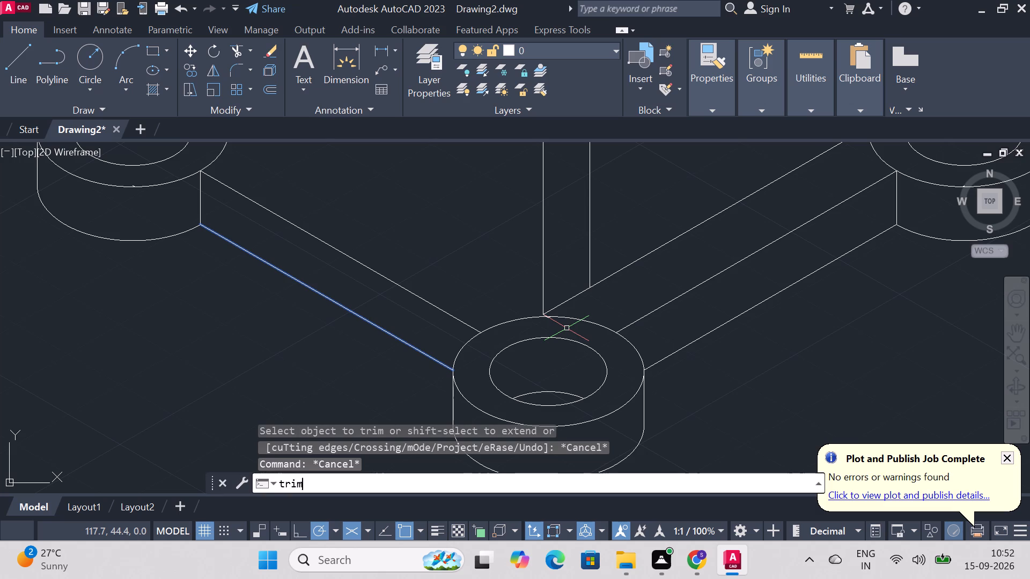
pyautogui.press('Return')
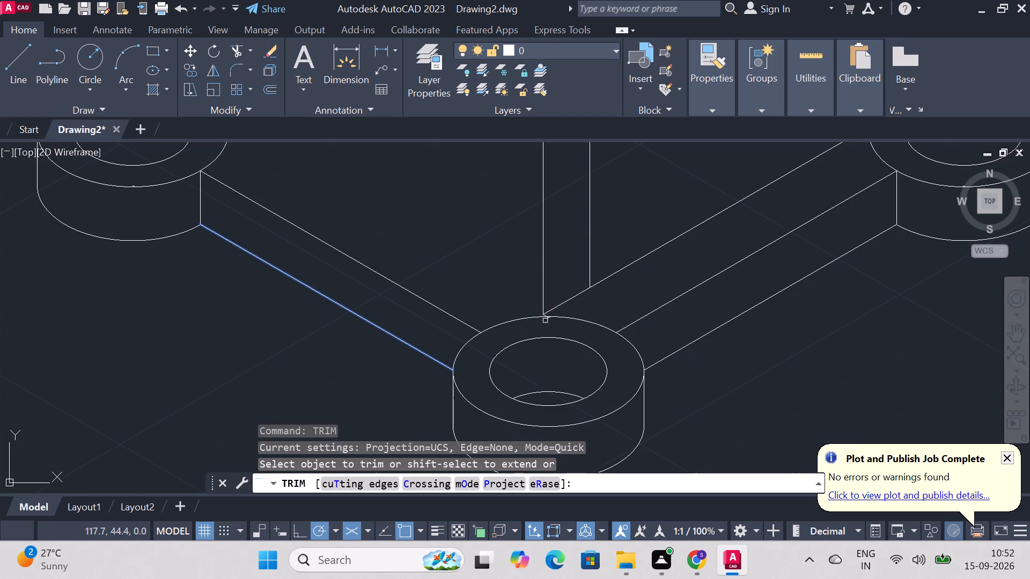
pyautogui.click(510, 321)
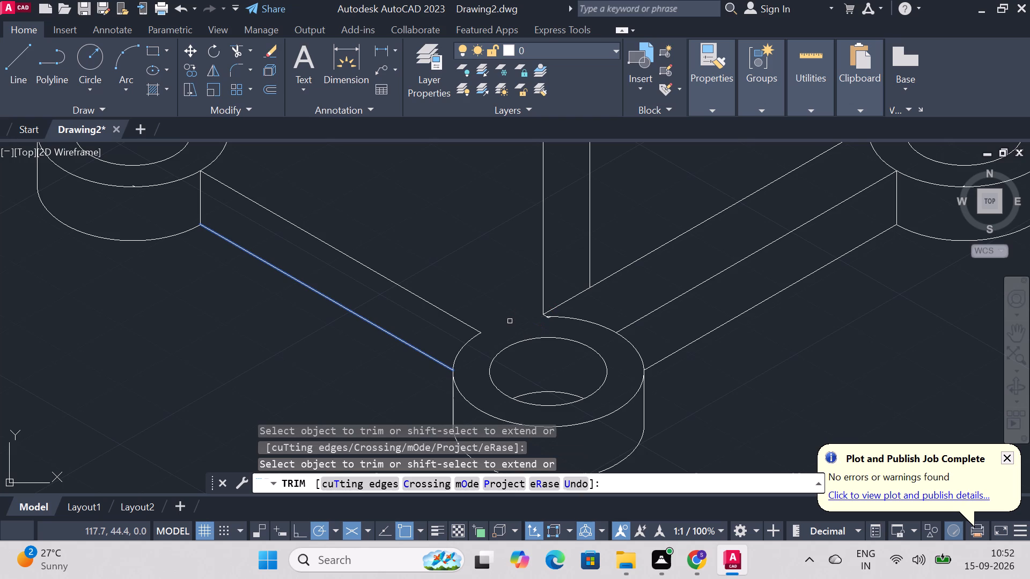
pyautogui.click(572, 317)
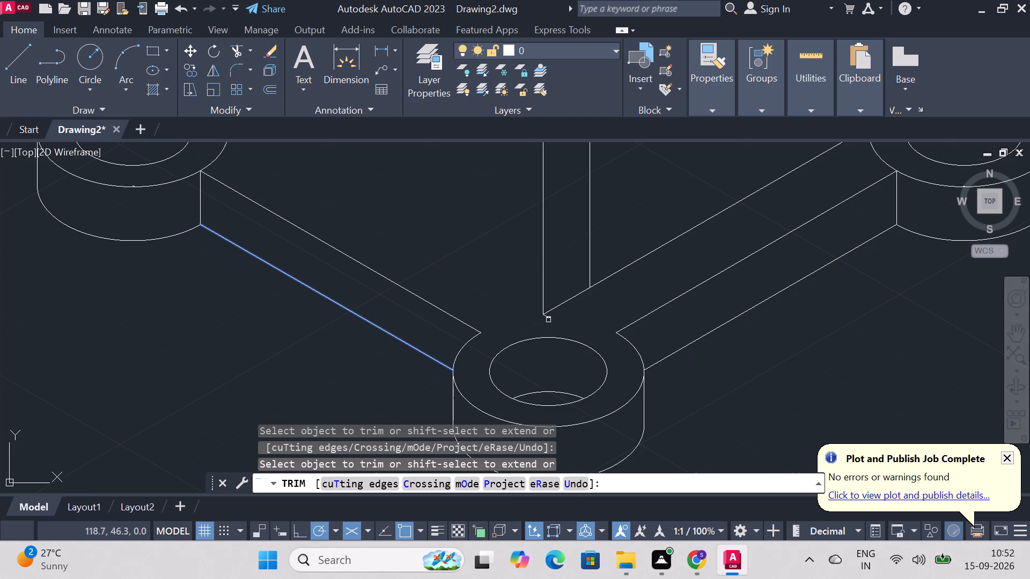
pyautogui.click(549, 318)
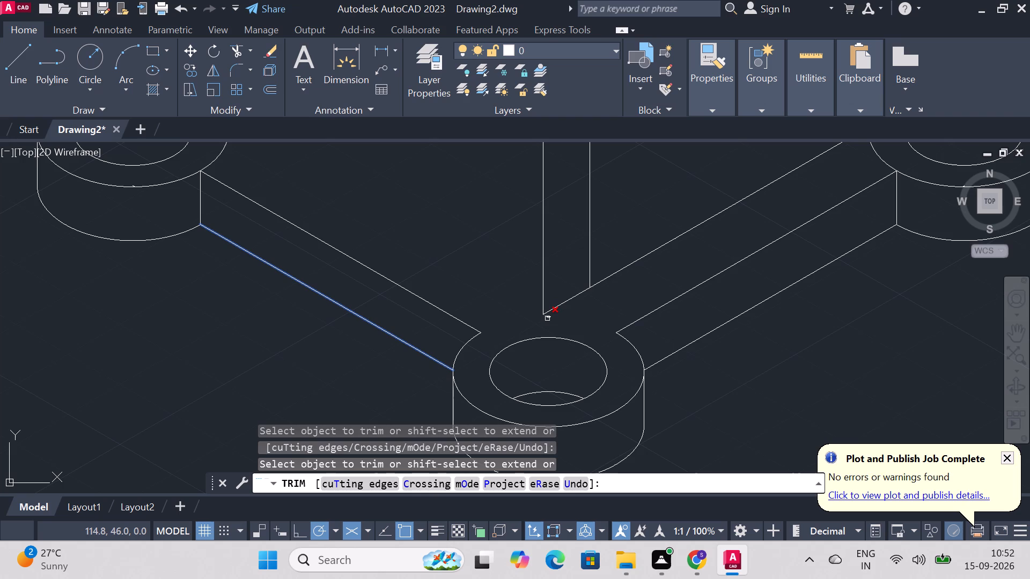
pyautogui.click(547, 319)
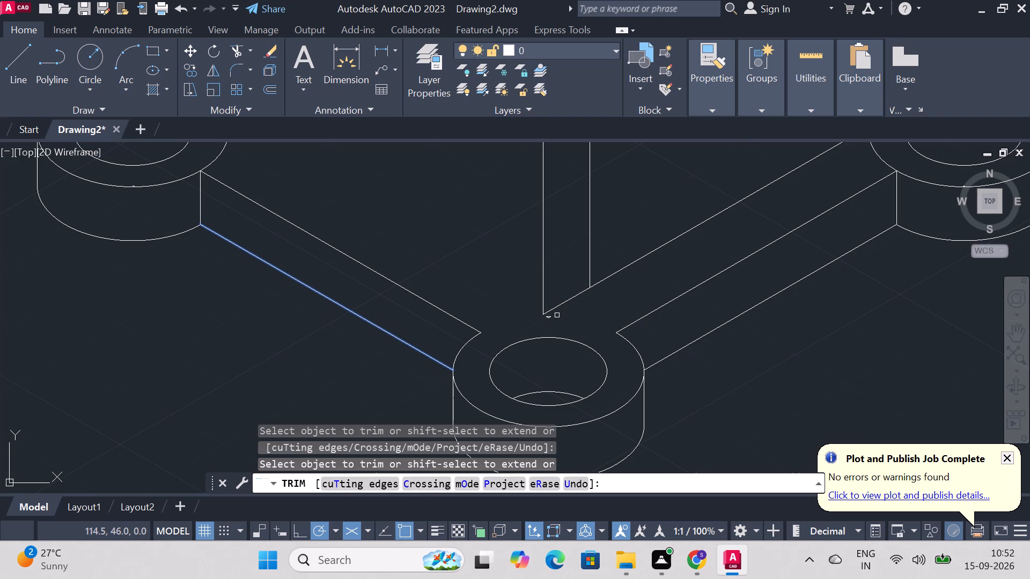
pyautogui.tripleClick(550, 316)
pyautogui.click(550, 316)
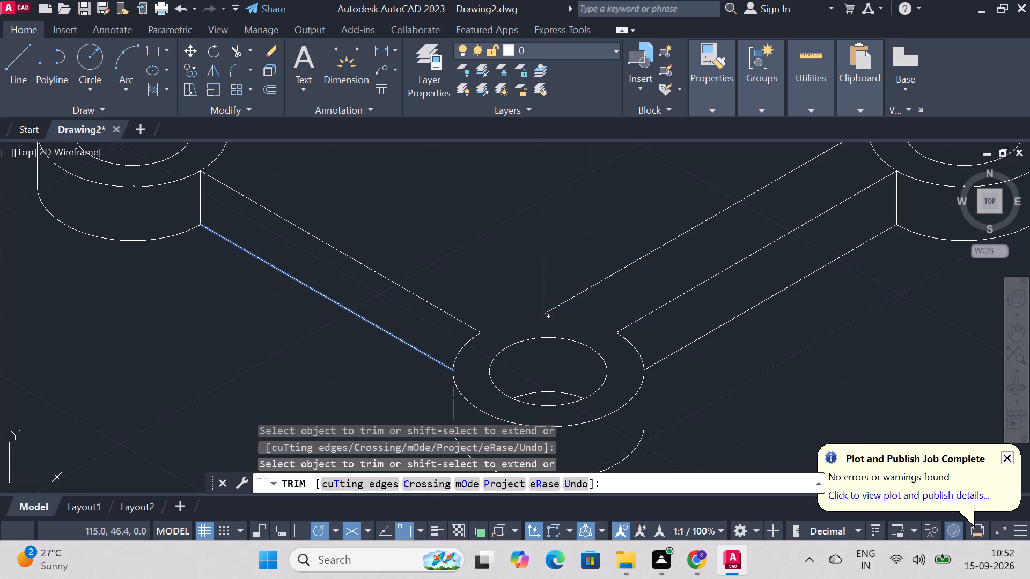
pyautogui.click(549, 317)
pyautogui.press('Escape')
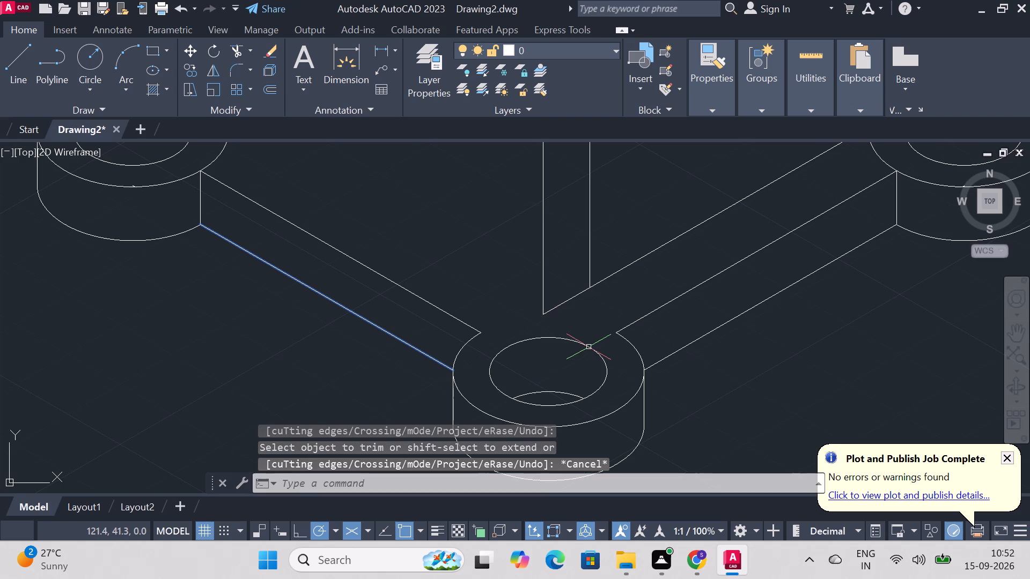
pyautogui.press('Escape')
# Draw a 60-unit line at 150° from the foot of the wall toward the left ring.
pyautogui.press('l')
pyautogui.press('Return')
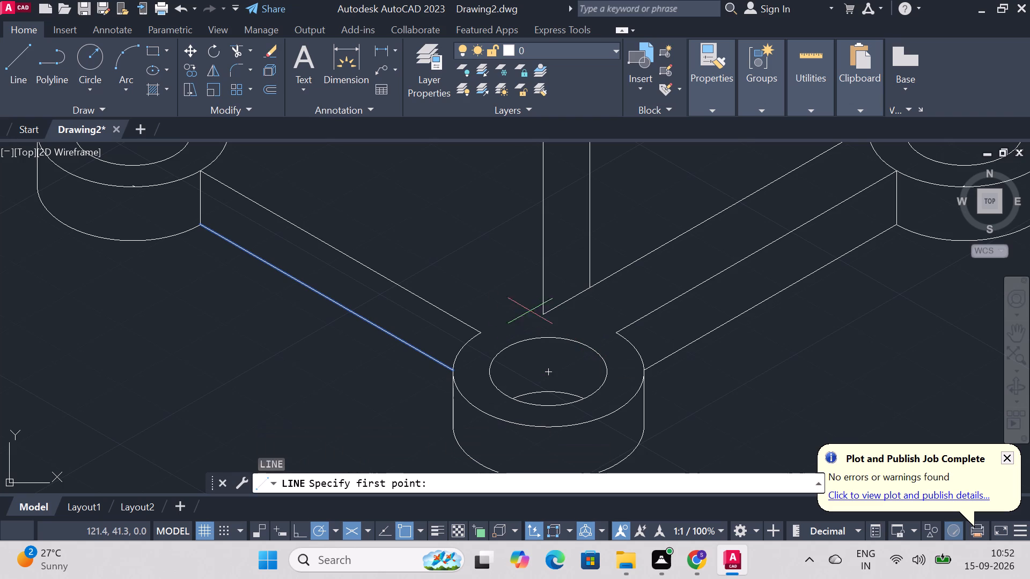
pyautogui.click(541, 315)
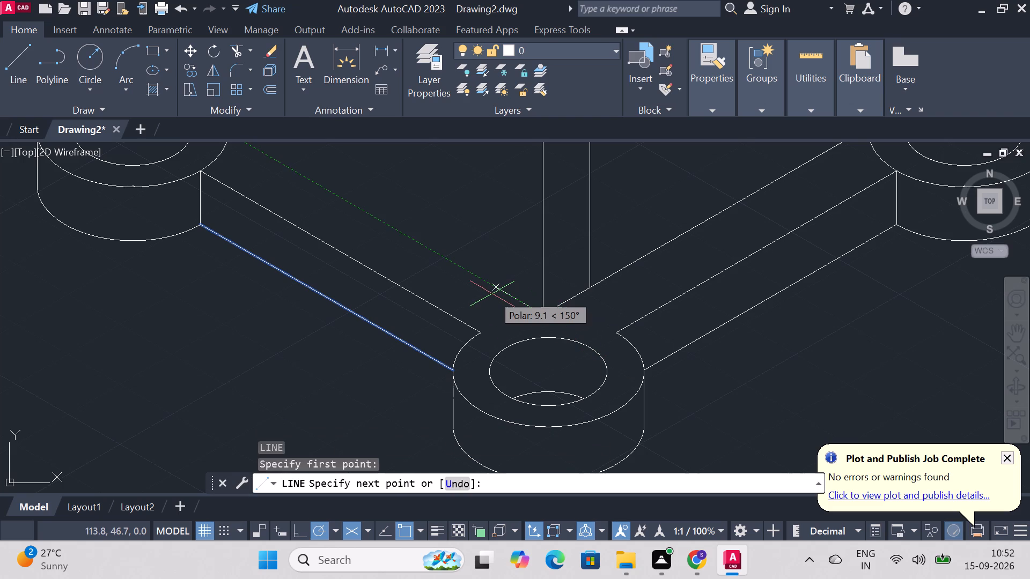
pyautogui.press('6')
pyautogui.press('0')
pyautogui.press('Return')
pyautogui.press('Escape')
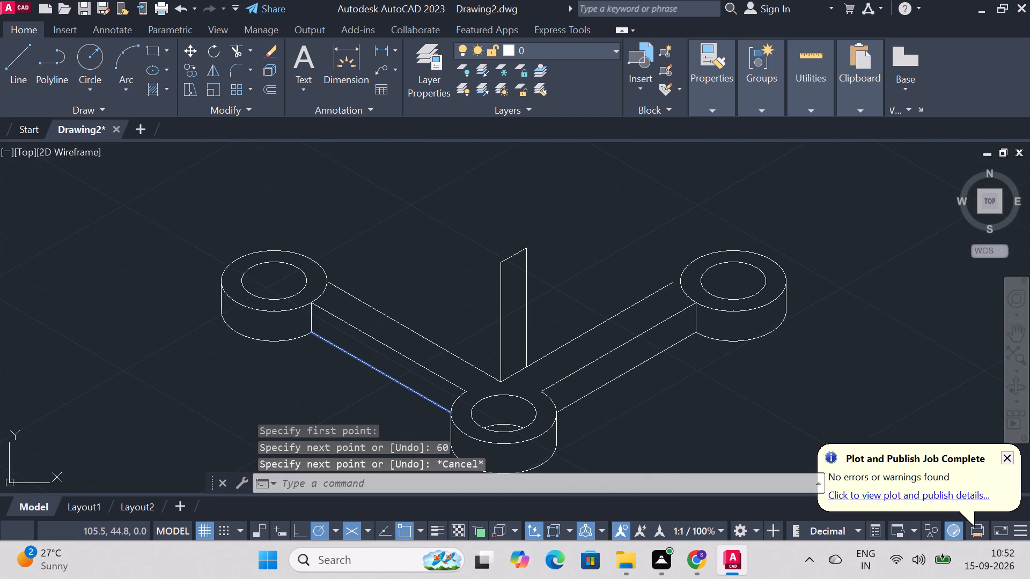
# Draw an 80-unit line at 30° from the centre of the left ring's top face.
pyautogui.press('l')
pyautogui.press('Return')
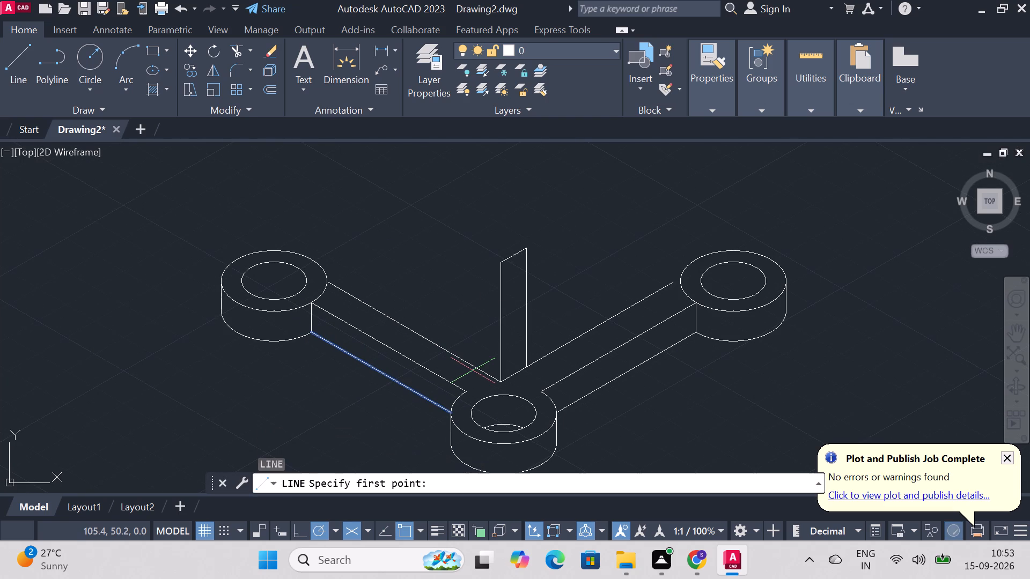
pyautogui.click(274, 278)
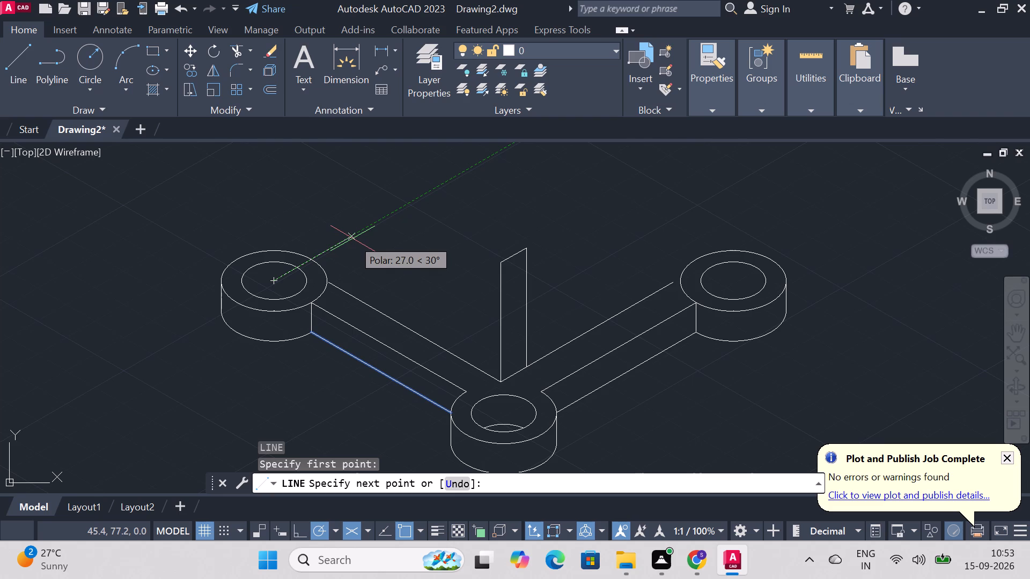
pyautogui.write('80')
pyautogui.press('Return')
pyautogui.press('Escape')
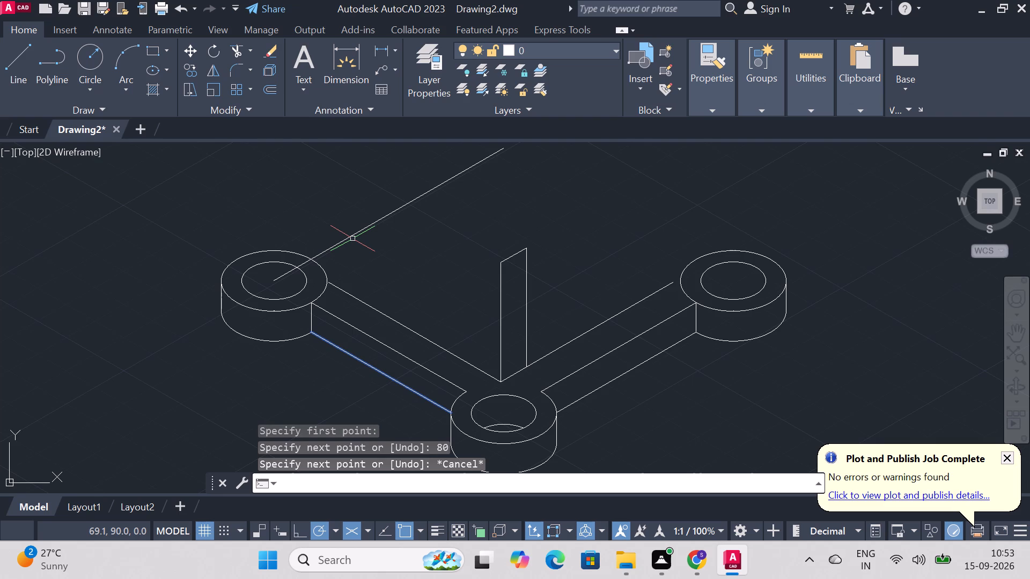
# Draw a 10-unit line from the left ring's top centre toward the lower ring, continued by a 9-unit segment at 30°.
pyautogui.write('line')
pyautogui.press('Return')
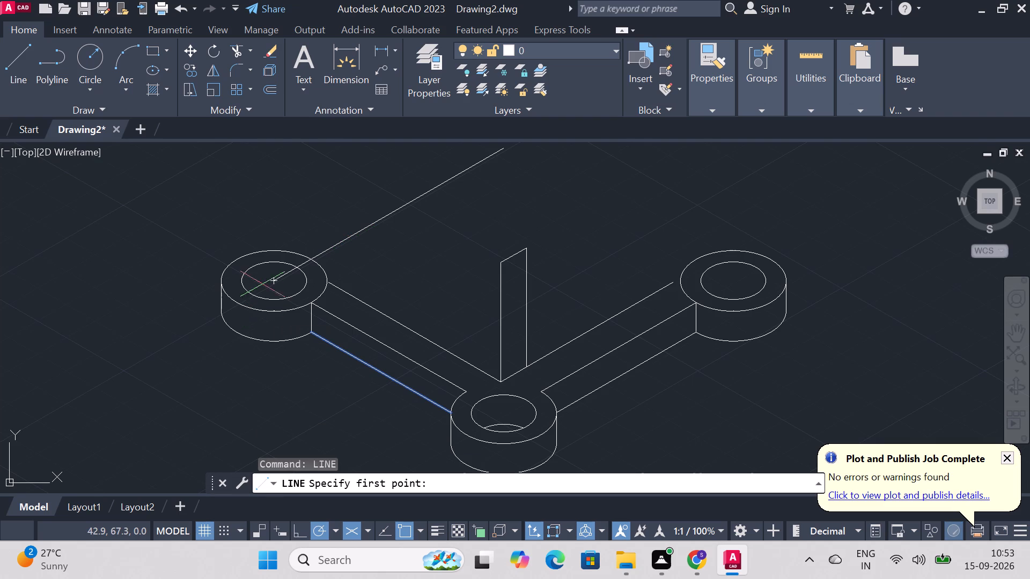
pyautogui.click(278, 280)
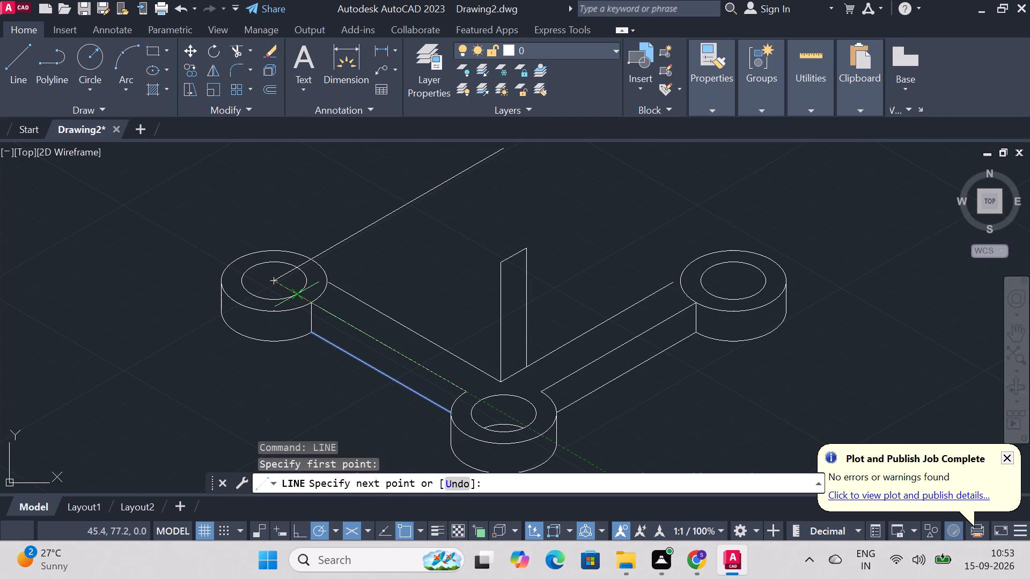
pyautogui.write('10')
pyautogui.press('Return')
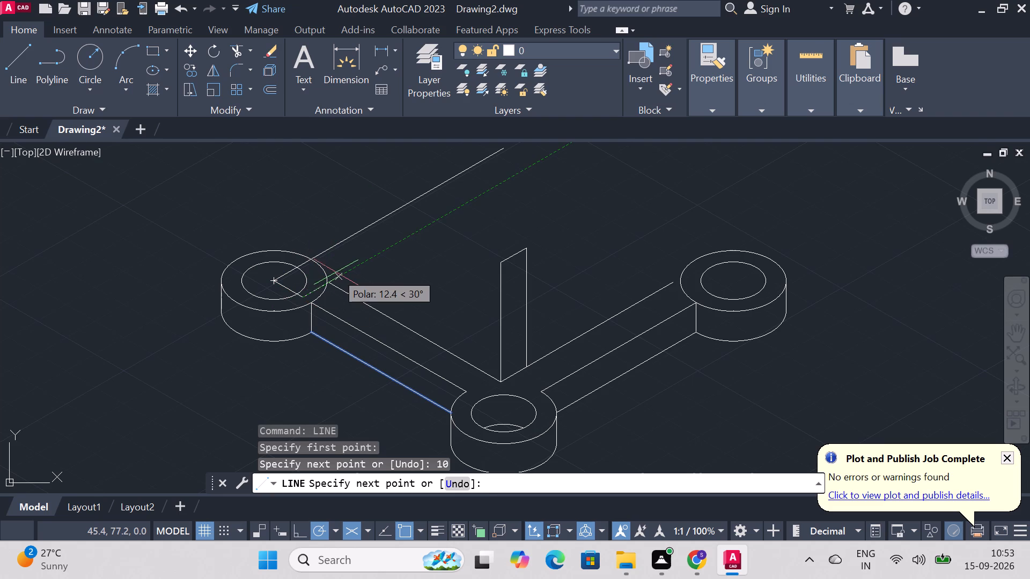
pyautogui.press('9')
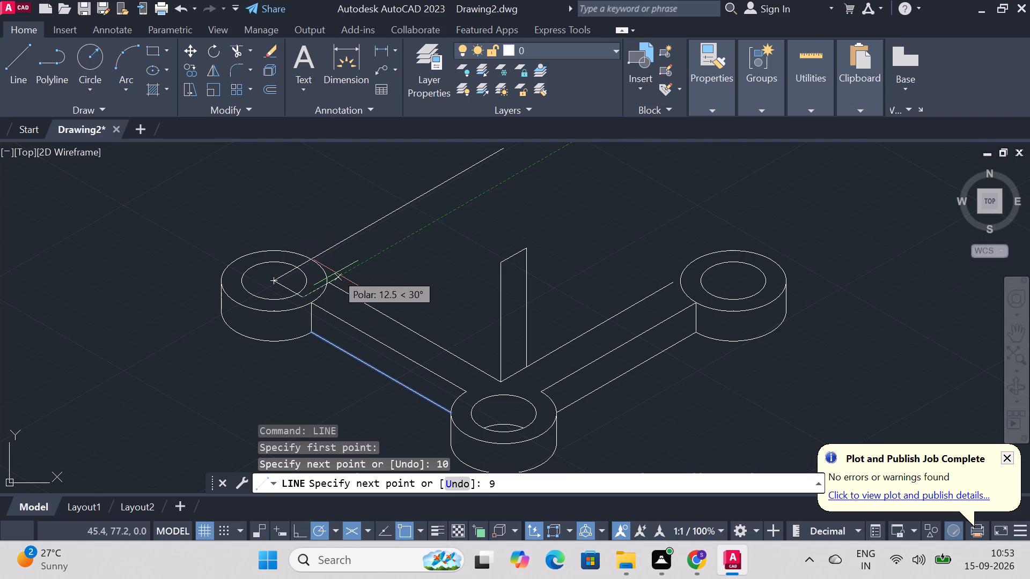
pyautogui.press('Return')
pyautogui.press('Escape')
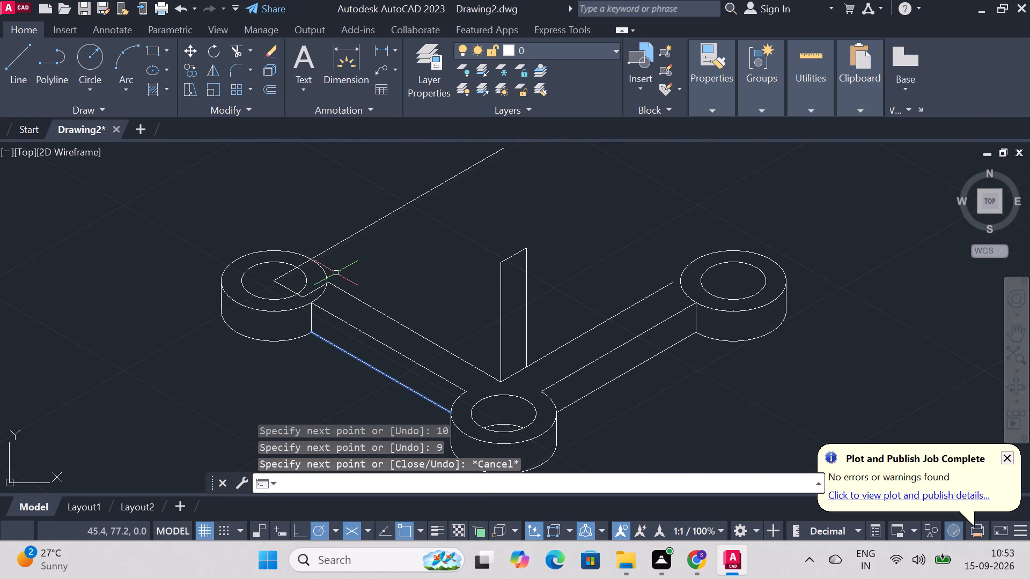
# Trim away the 10-unit and 9-unit construction lines and the part of the 80-unit line lying within the left ring.
pyautogui.write('trim')
pyautogui.press('Return')
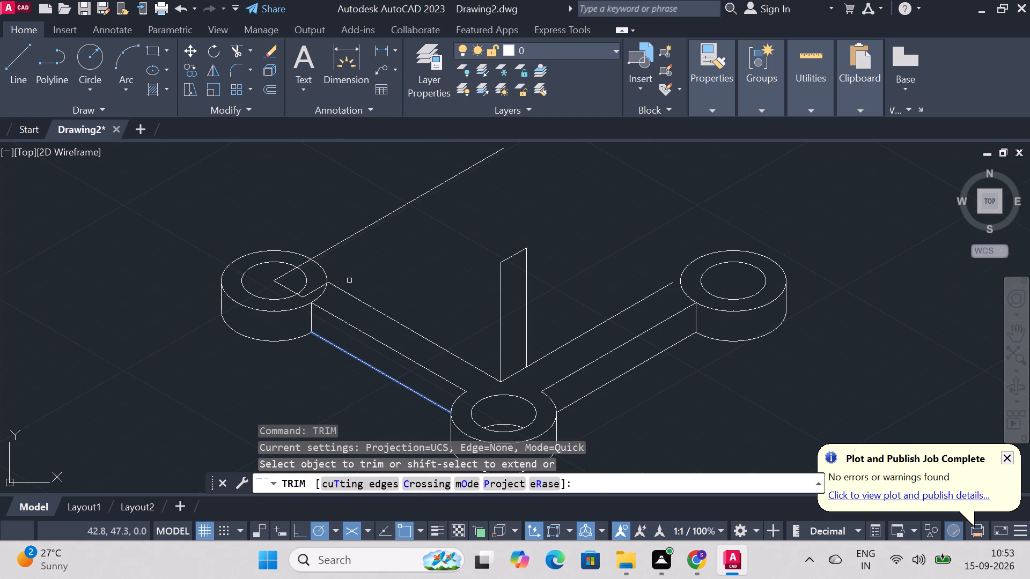
pyautogui.click(322, 294)
pyautogui.click(326, 277)
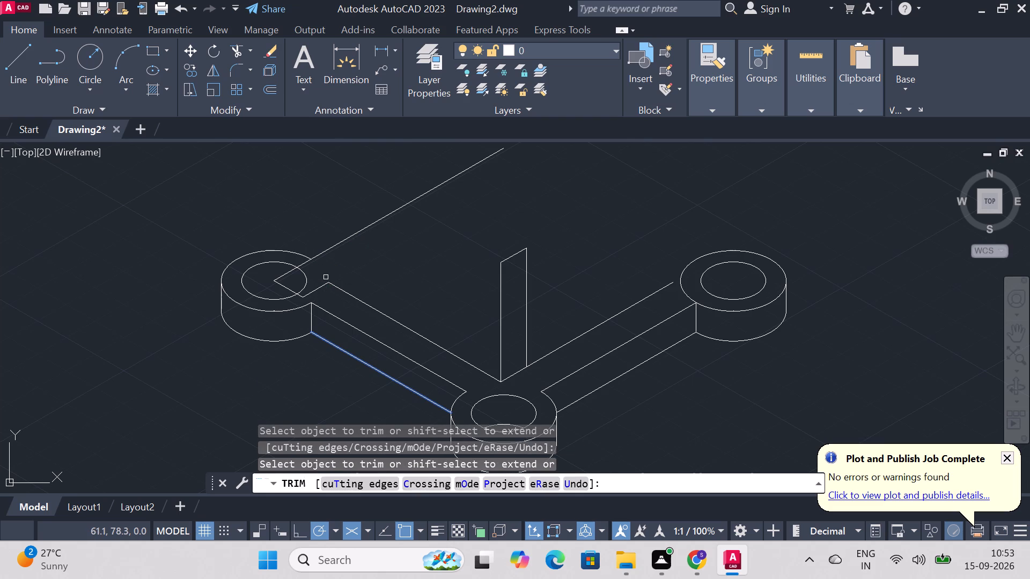
pyautogui.hotkey('ctrl', 'z')
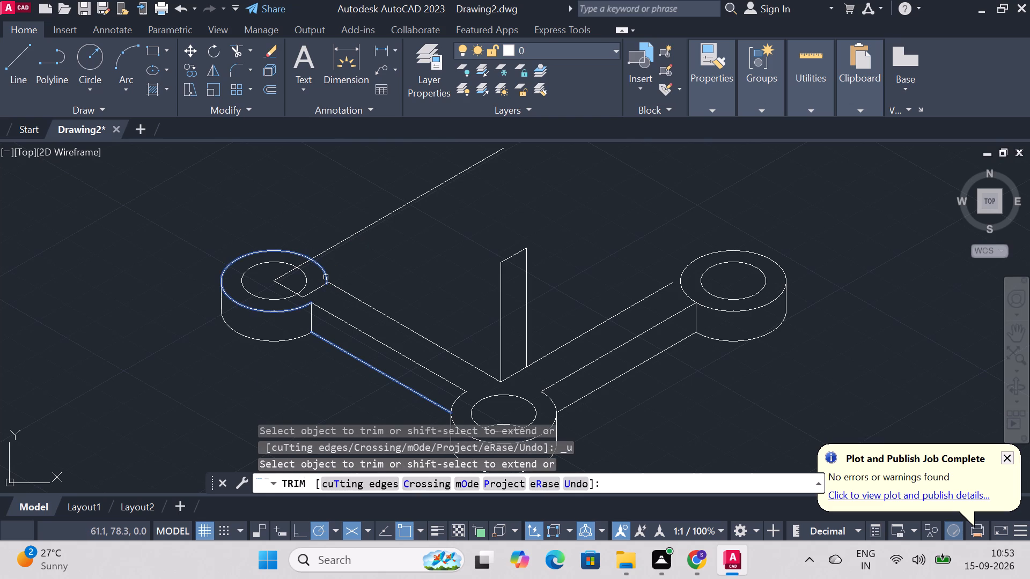
pyautogui.click(283, 286)
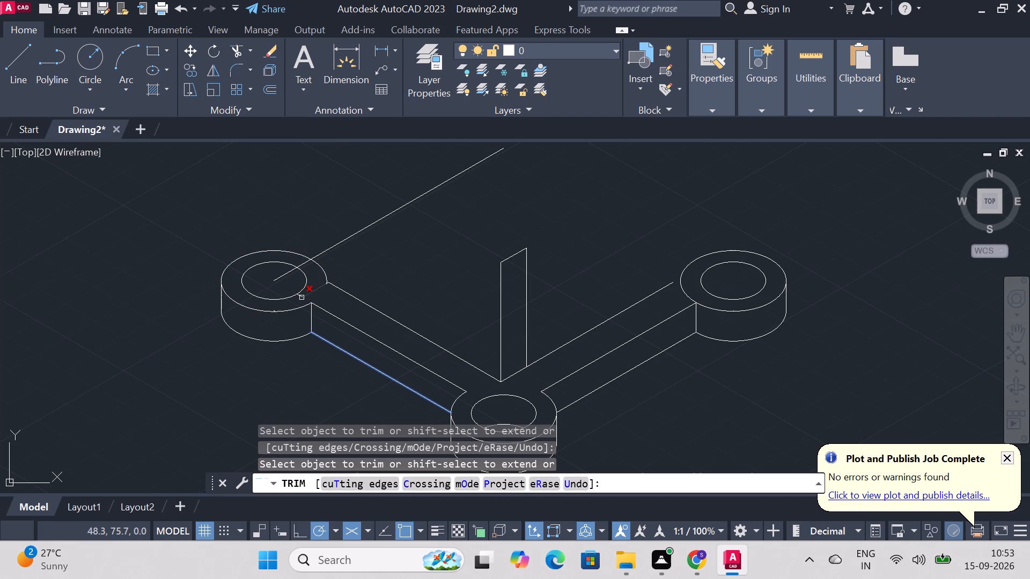
pyautogui.click(299, 298)
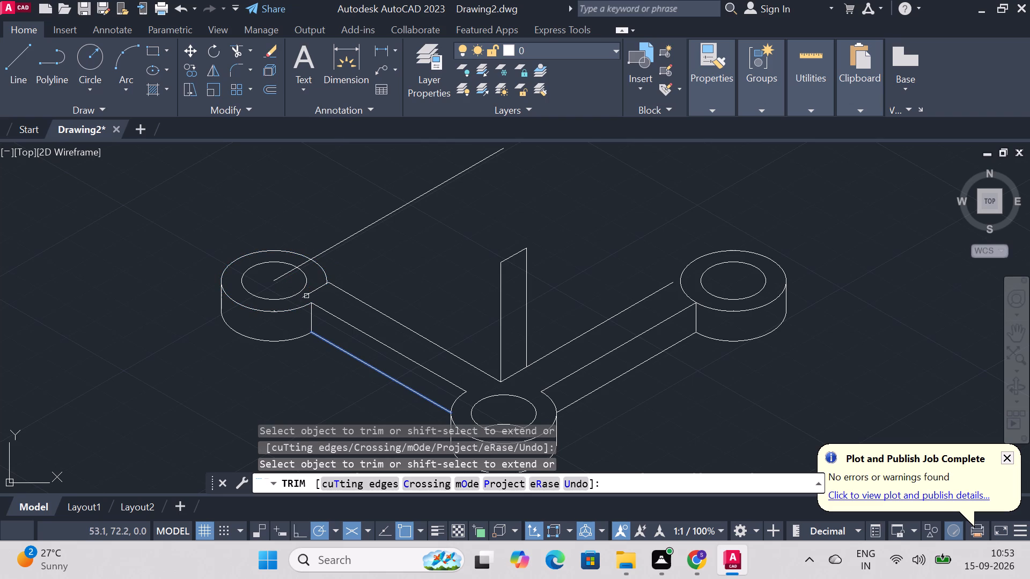
pyautogui.click(311, 293)
pyautogui.click(277, 277)
pyautogui.click(305, 265)
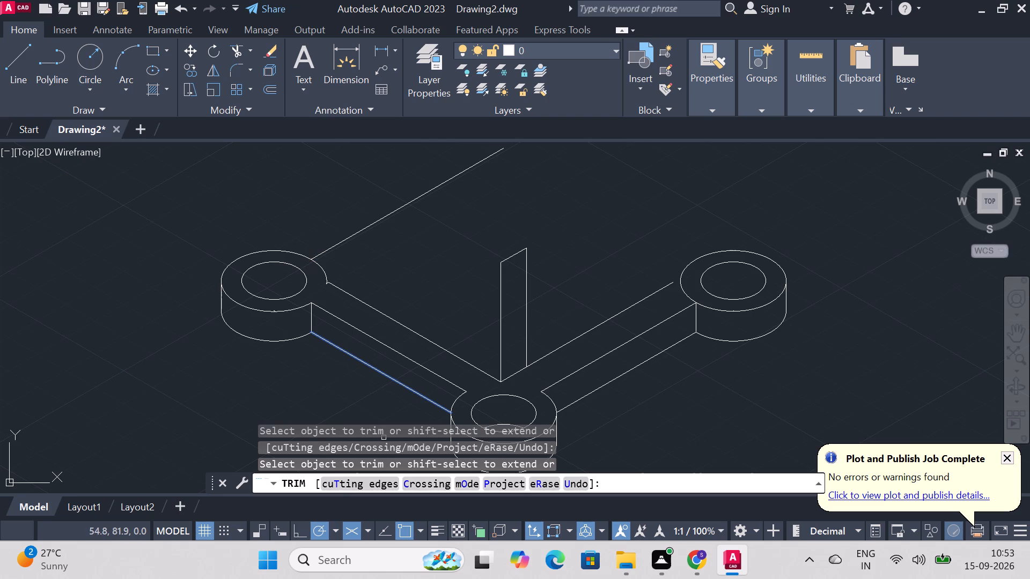
# Trim the left ring's outer top ellipse between the 80-unit line and the rear top edge of the left arm.
pyautogui.click(324, 284)
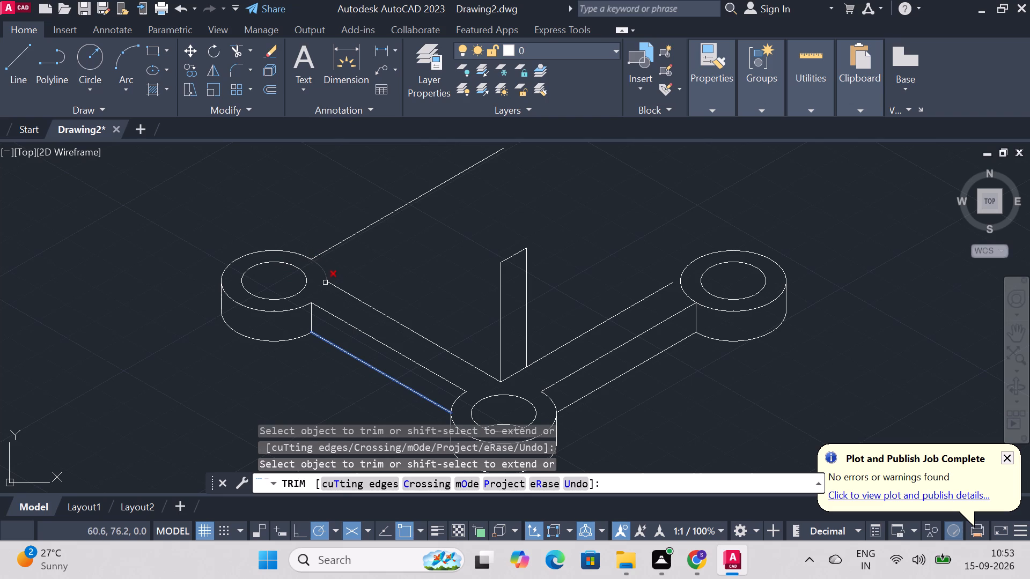
pyautogui.click(325, 284)
pyautogui.press('l')
pyautogui.press('Escape')
# Draw an 80-unit line at 90° from the left-ring end of the left arm's rear top edge.
pyautogui.press('l')
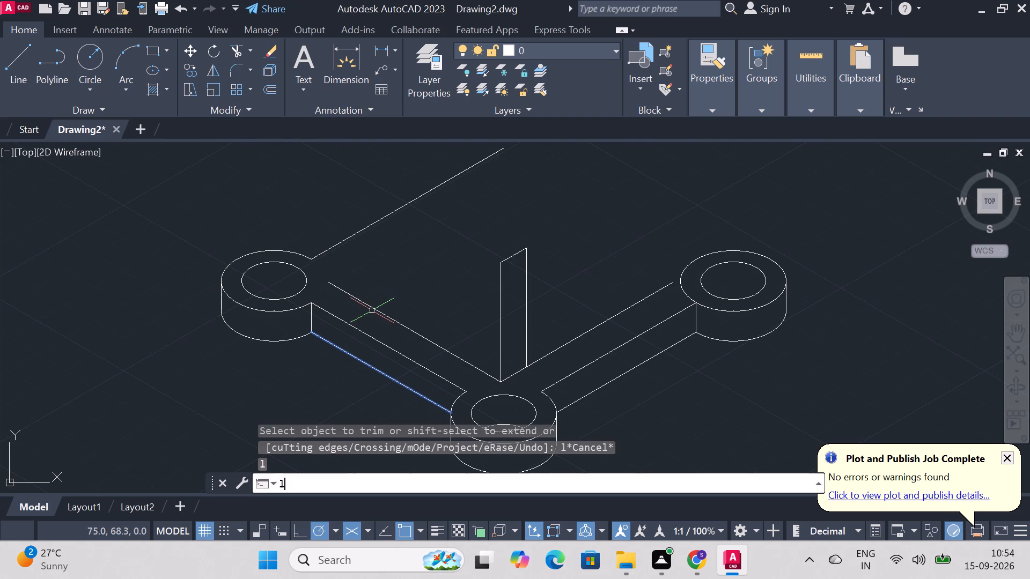
pyautogui.press('Return')
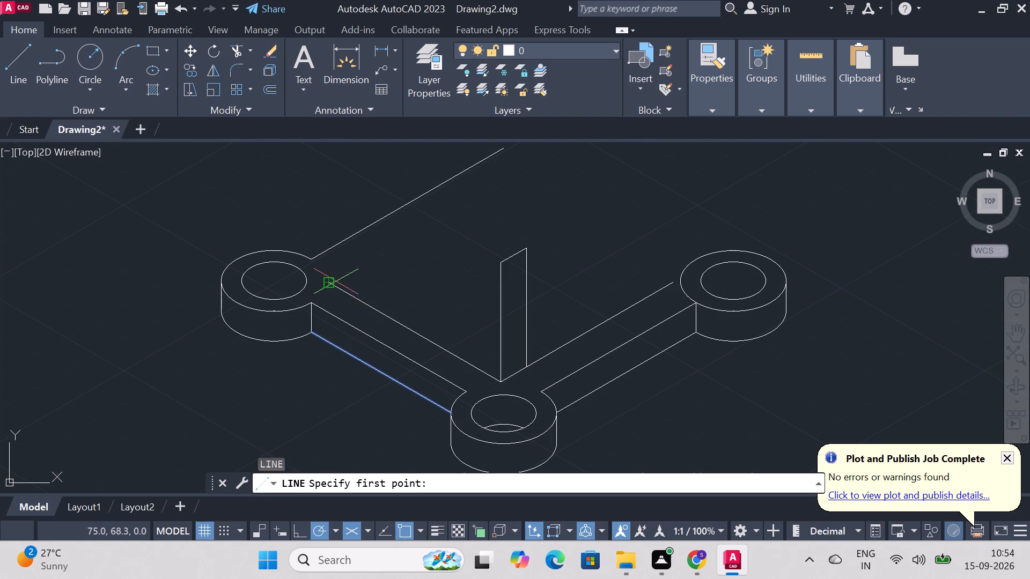
pyautogui.click(328, 284)
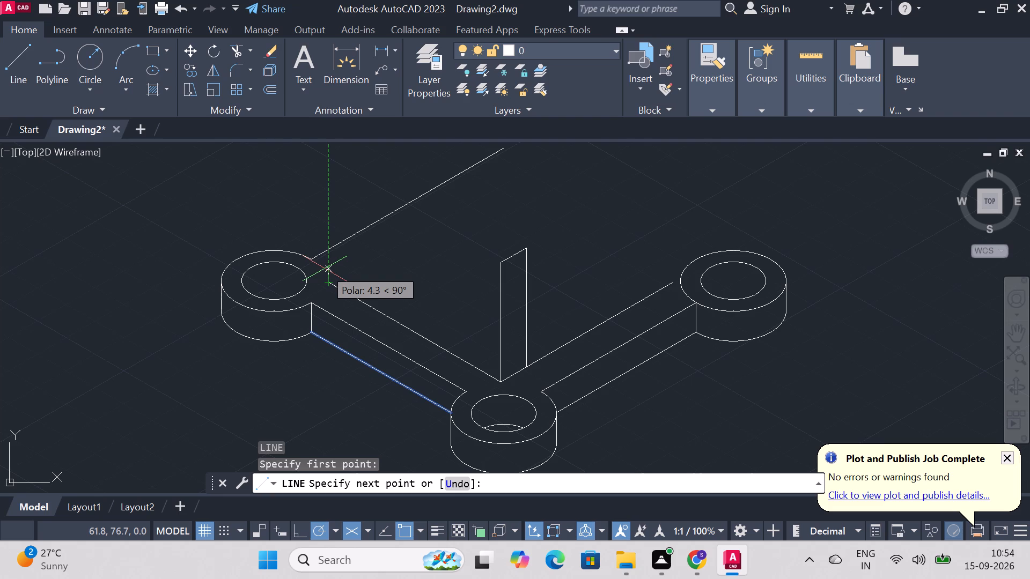
pyautogui.write('80')
pyautogui.press('Return')
pyautogui.press('Escape')
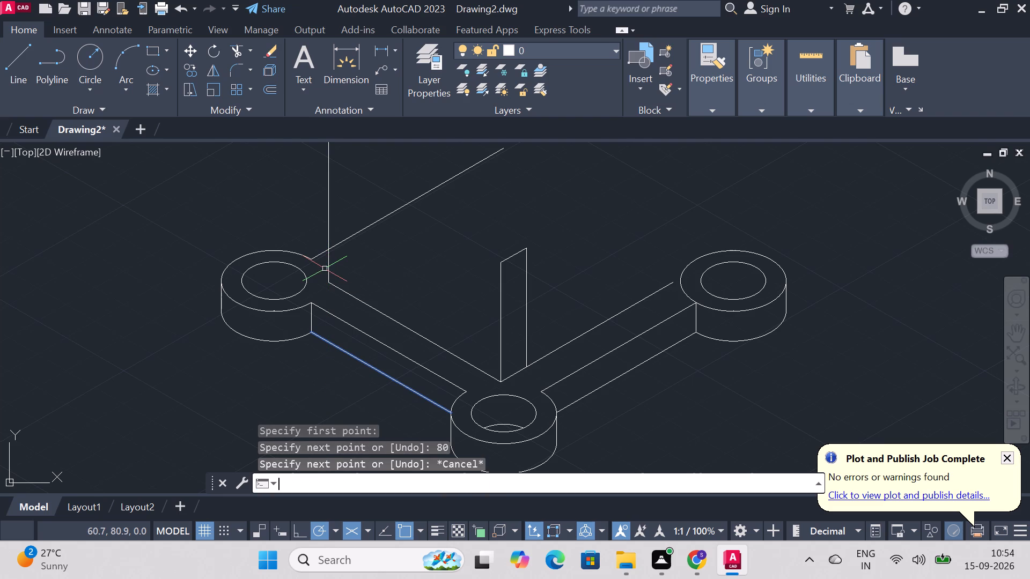
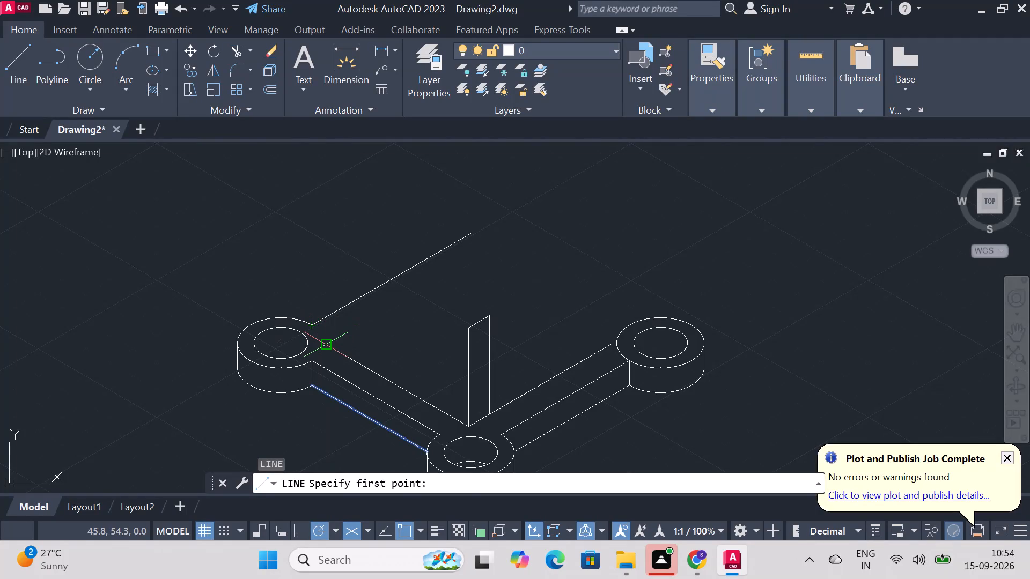
# Draw a 36-unit line at 90° from the left-ring end of the left arm's rear top edge, continued by an 80-unit segment straight up.
pyautogui.click(328, 346)
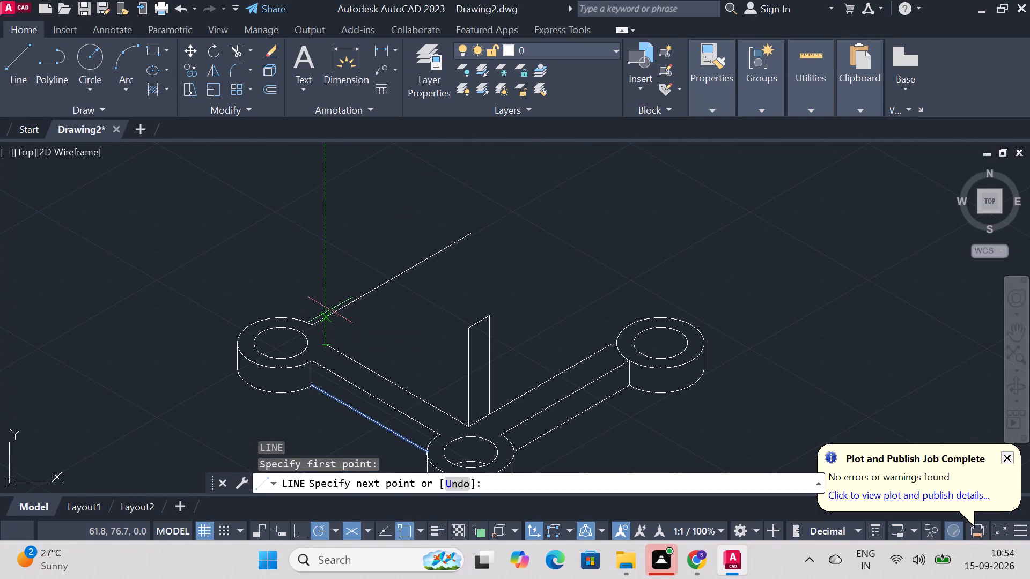
pyautogui.write('36')
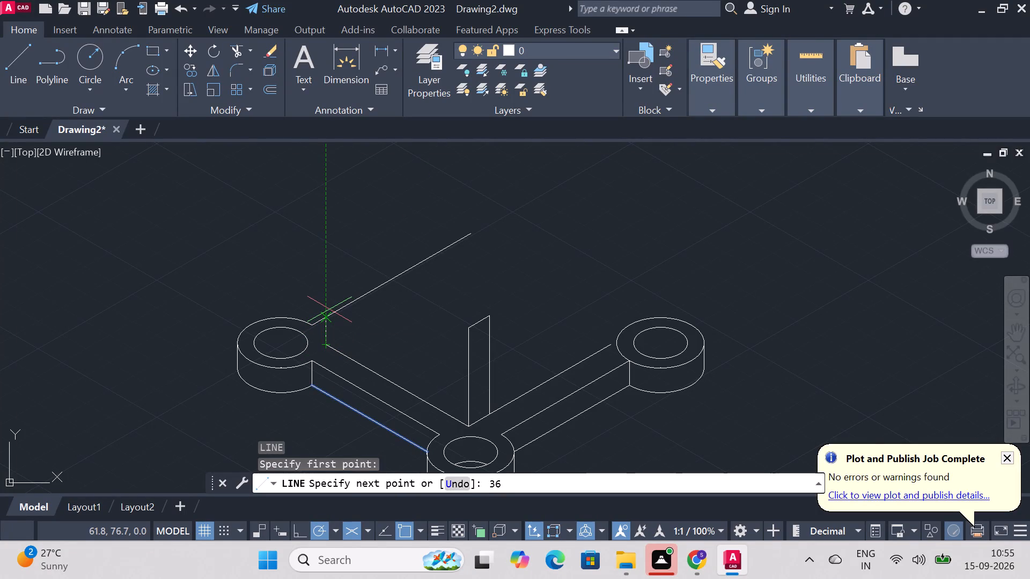
pyautogui.press('Return')
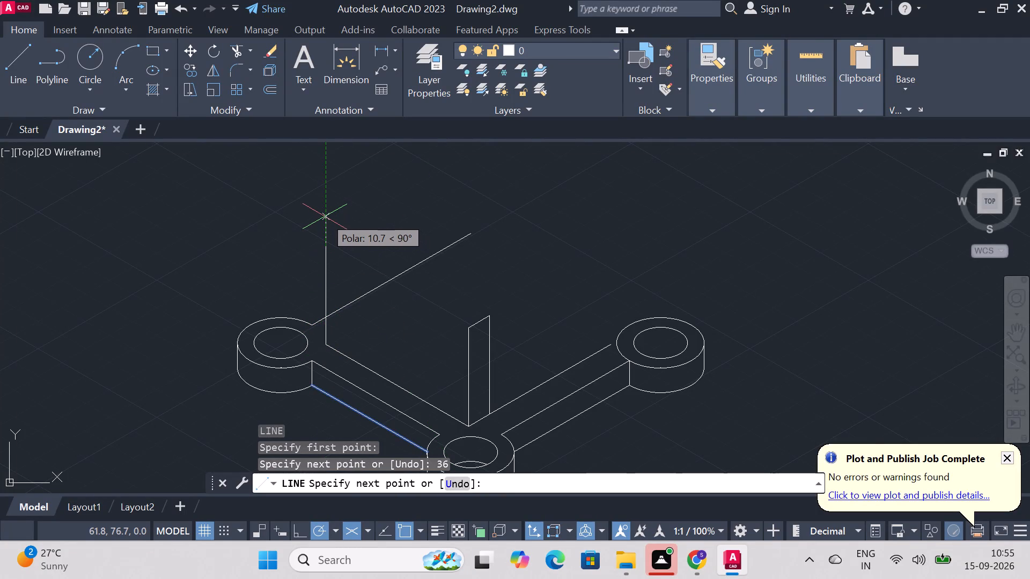
pyautogui.write('80')
pyautogui.press('Return')
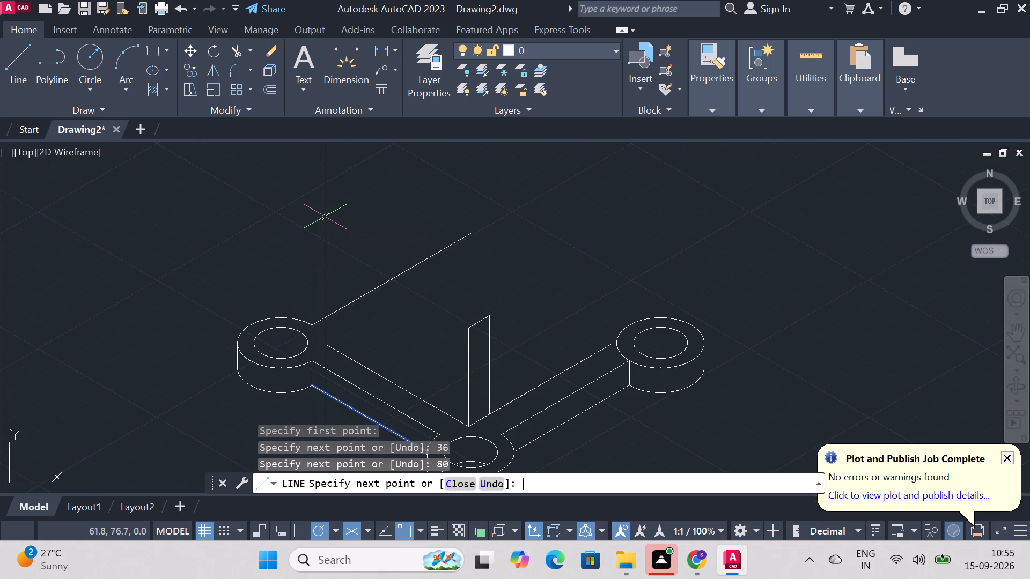
pyautogui.press('Escape')
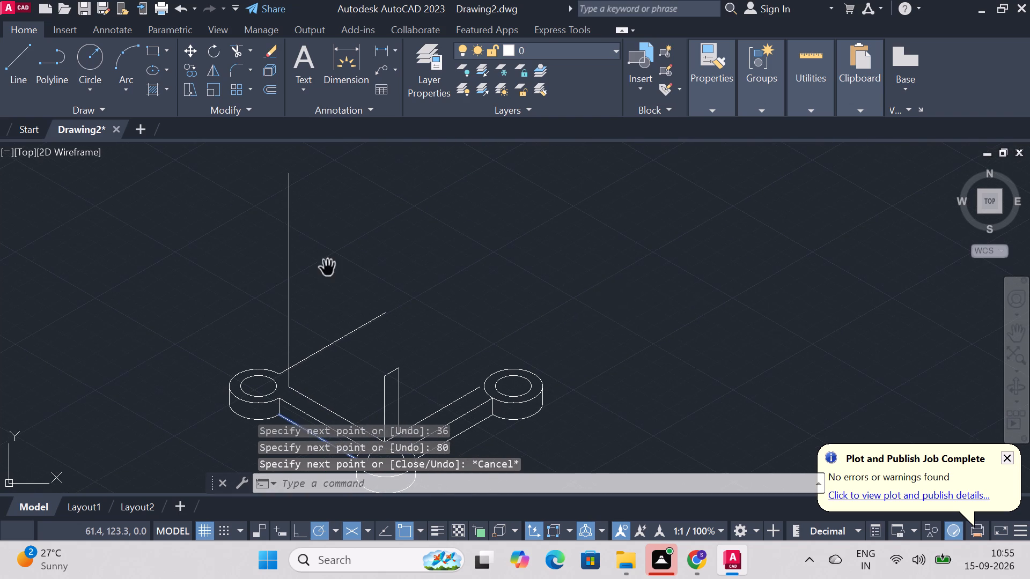
# Draw a 60-unit line parallel to the left arm from the top of the 36-unit vertical segment toward the central upright wall's top corner.
pyautogui.press('l')
pyautogui.press('Return')
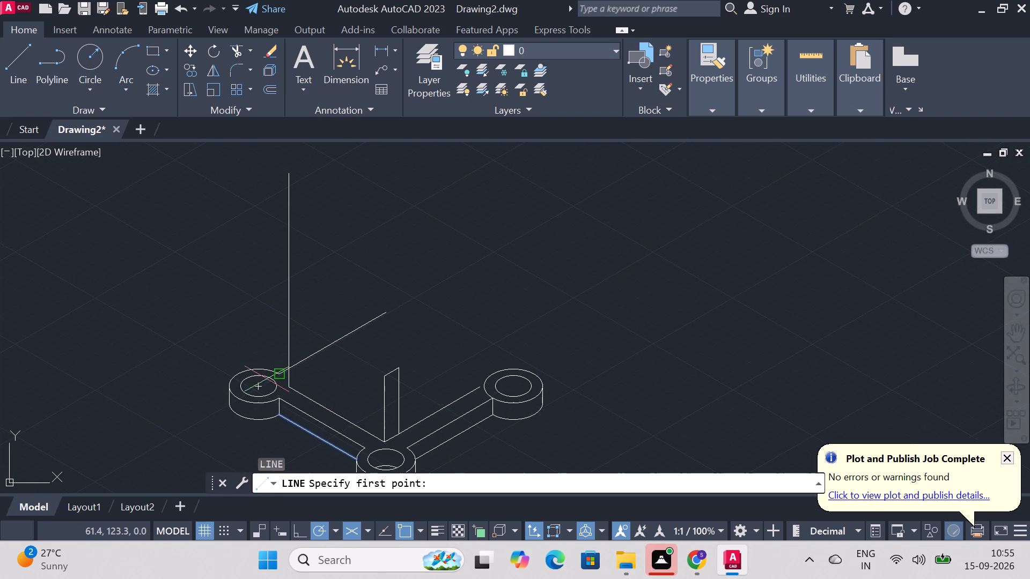
pyautogui.click(284, 325)
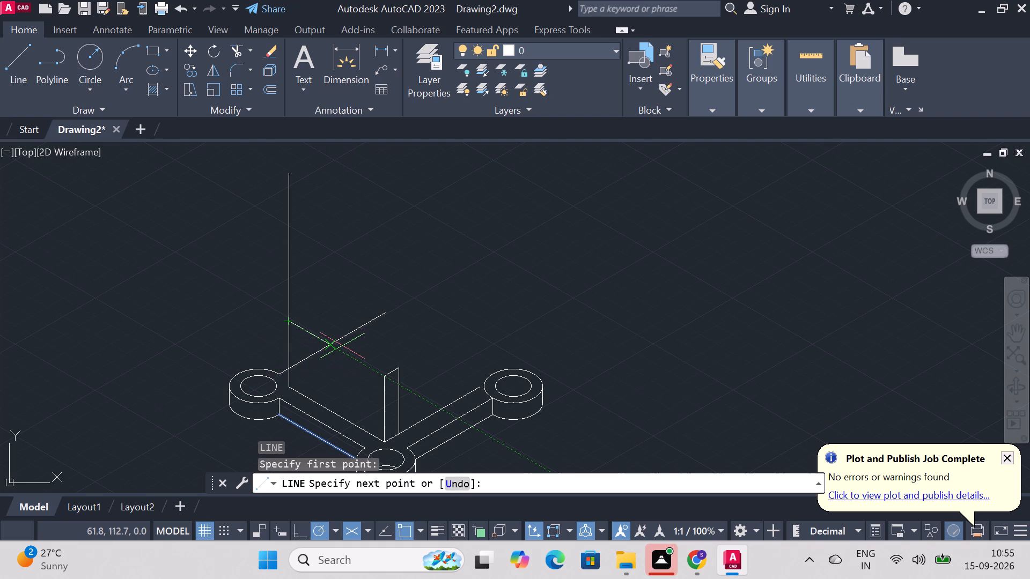
pyautogui.write('60')
pyautogui.press('Return')
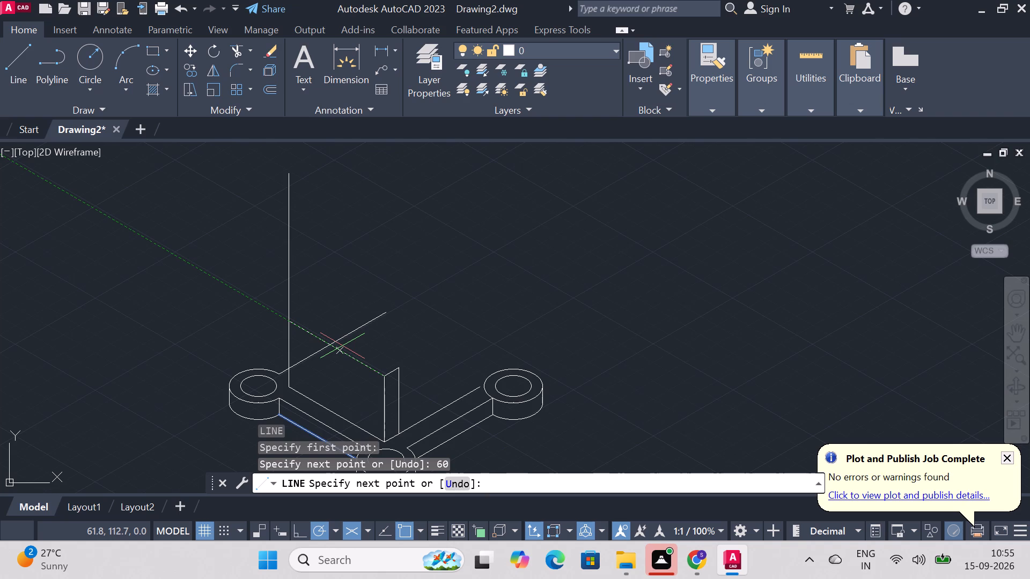
pyautogui.press('Escape')
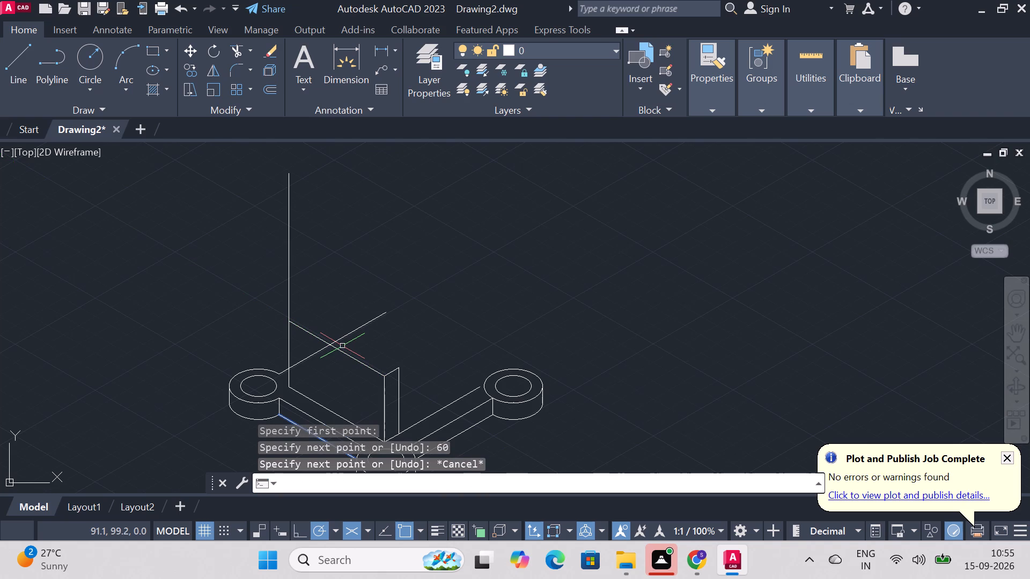
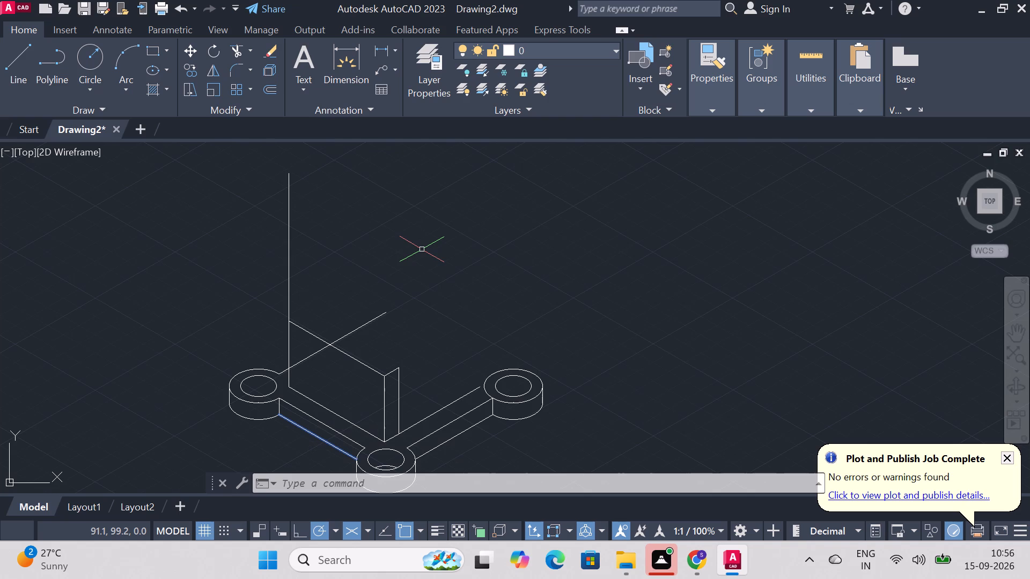
# Draw a 30-unit line from the top of the 36-unit vertical along the existing 60-unit line, ending with a short downward segment.
pyautogui.press('Escape')
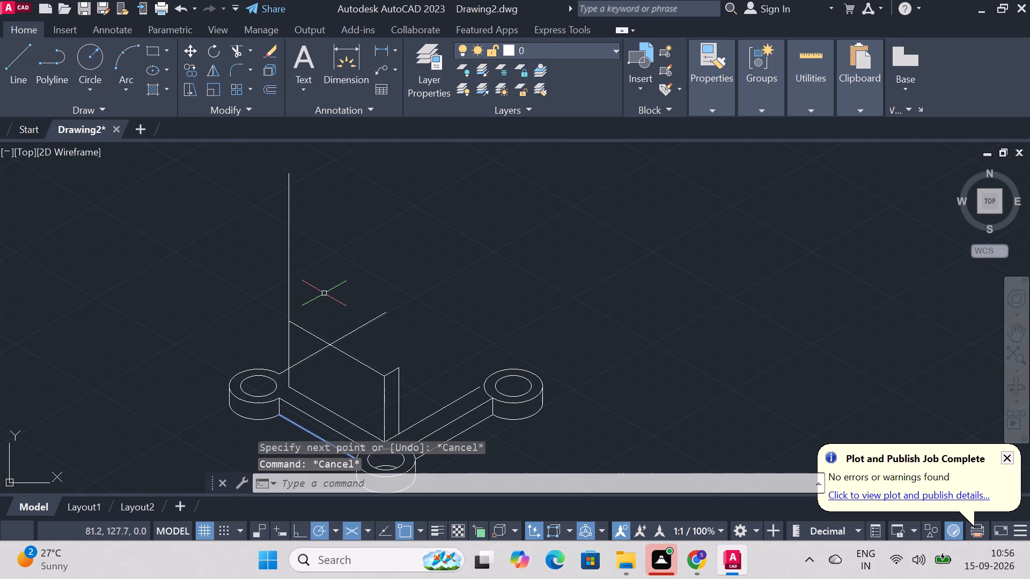
pyautogui.press('l')
pyautogui.press('Return')
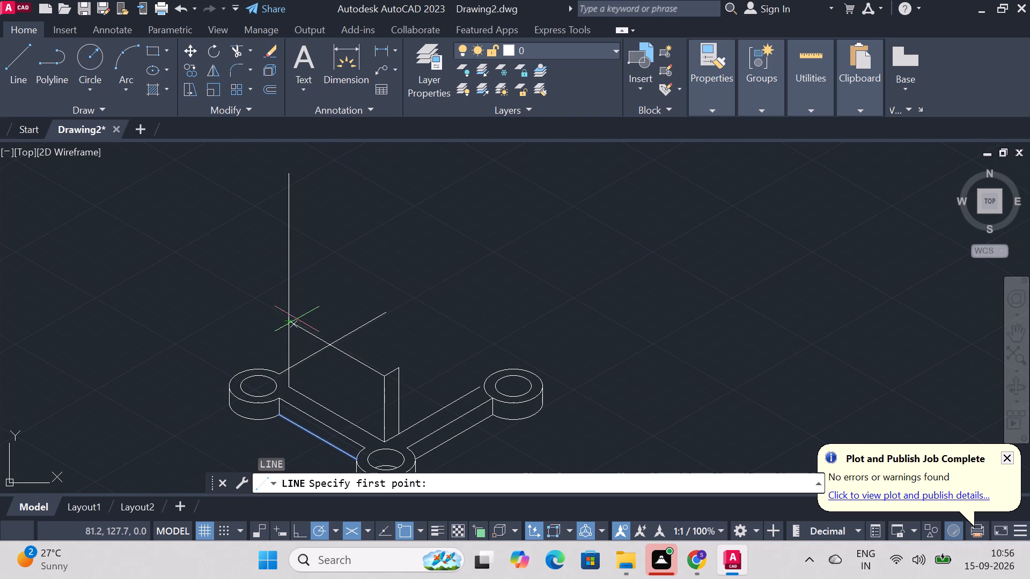
pyautogui.click(284, 325)
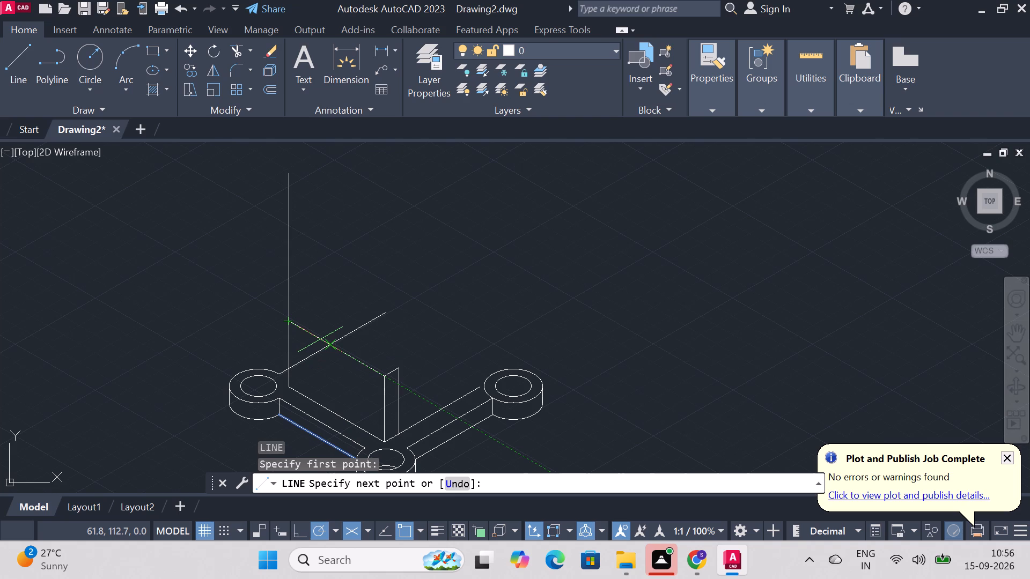
pyautogui.press('3')
pyautogui.press('0')
pyautogui.press('Return')
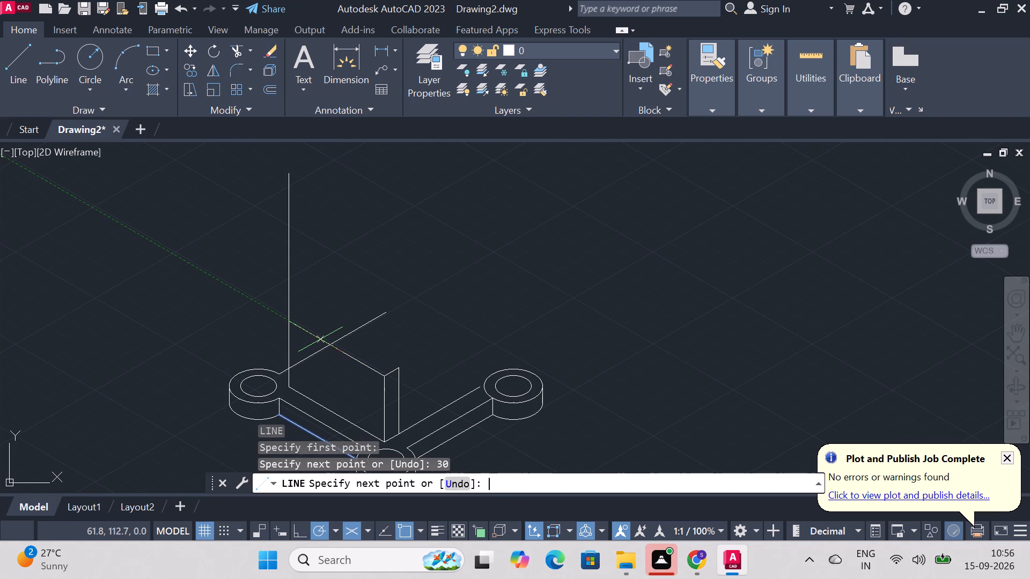
pyautogui.click(333, 365)
pyautogui.press('Escape')
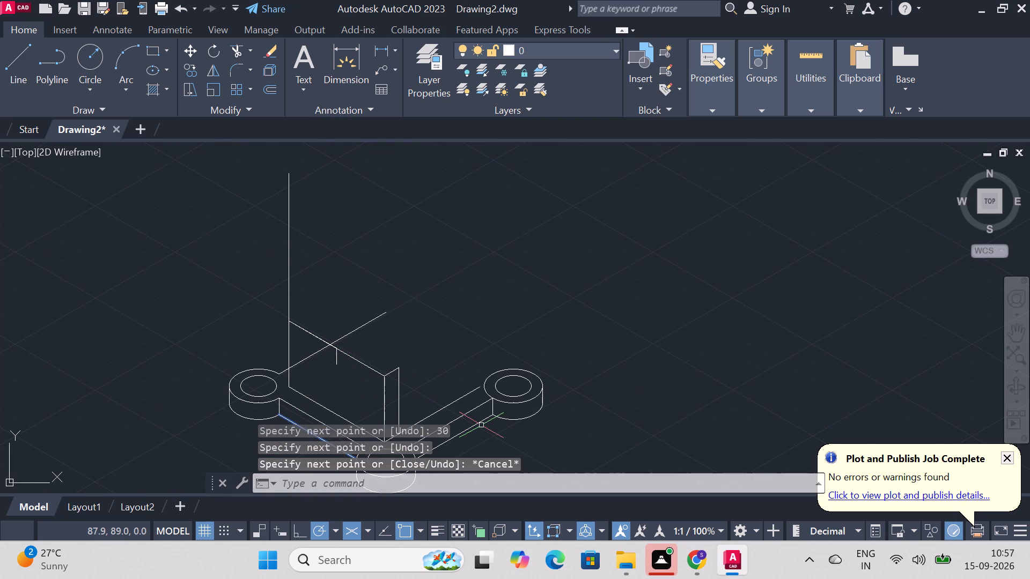
# Trim the left ring's diagonal line back to the tall vertical and remove the 60-unit line's portion beyond the 30-unit point.
pyautogui.write('trim')
pyautogui.press('Return')
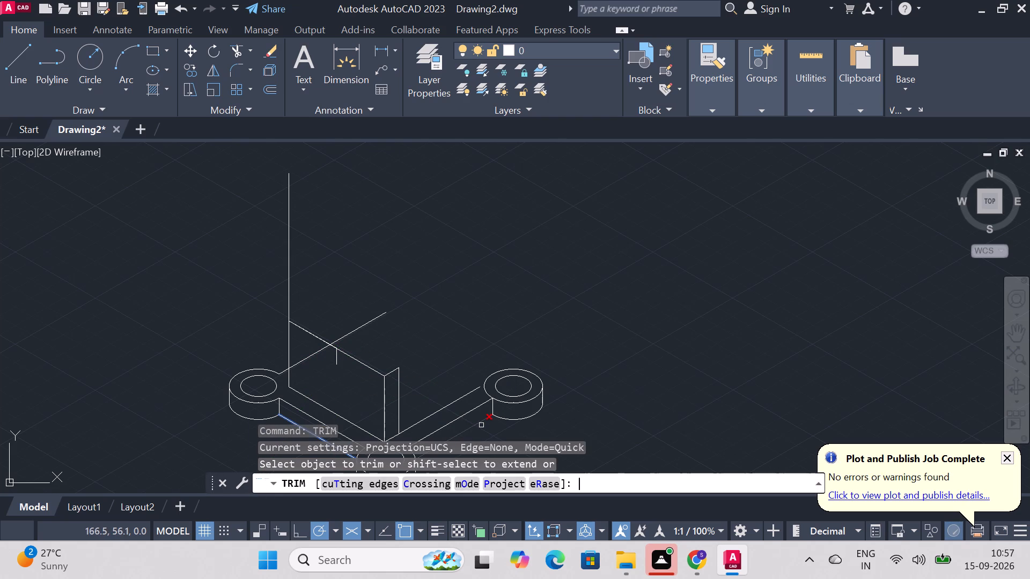
pyautogui.click(364, 328)
pyautogui.click(314, 335)
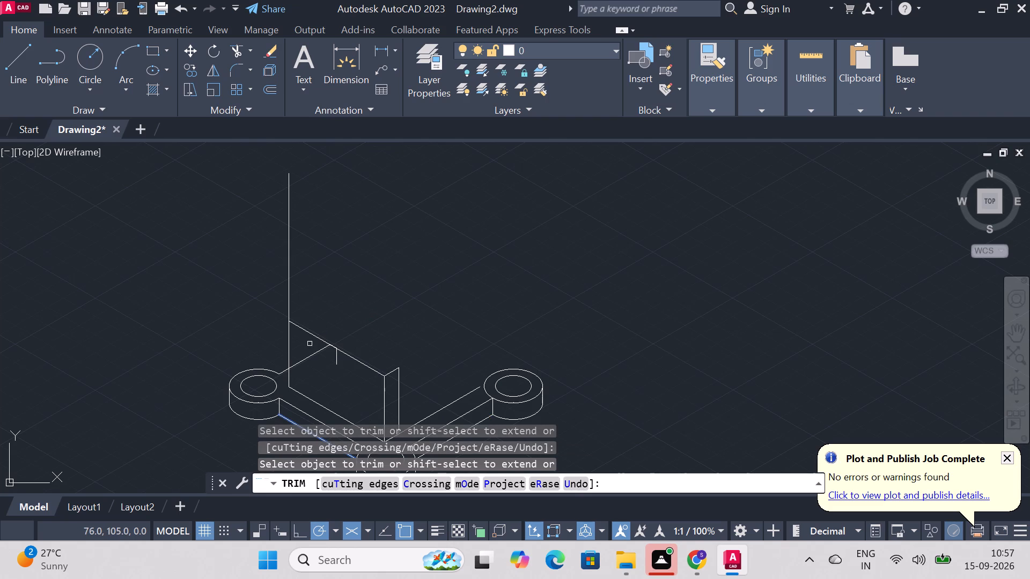
pyautogui.click(307, 354)
pyautogui.click(352, 359)
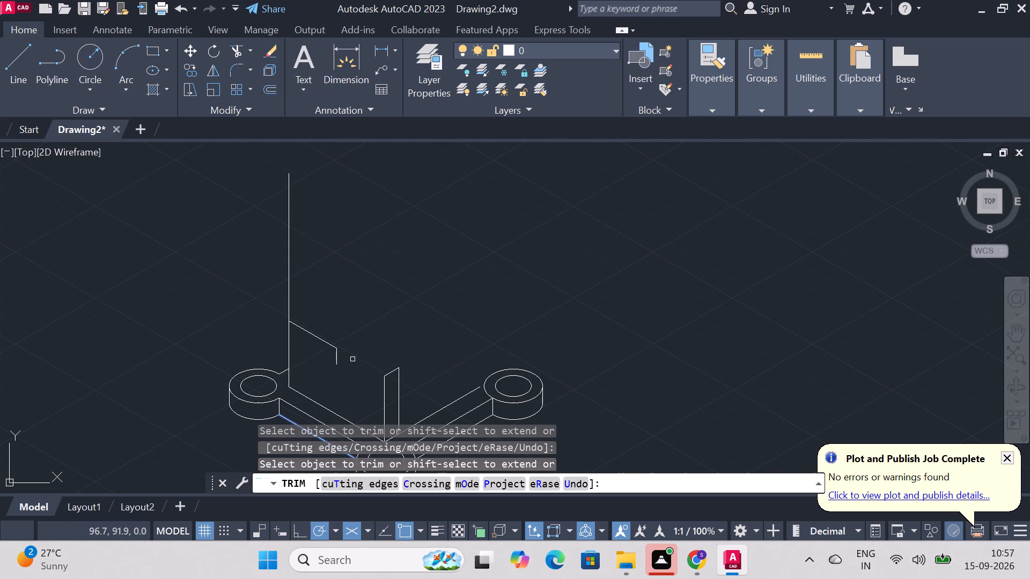
pyautogui.write('el')
pyautogui.press('Escape')
pyautogui.press('Escape')
# Draw an isocircle of radius 12 in the left isoplane, centred on the end of the 30-unit line.
pyautogui.write('ek')
pyautogui.press('BackSpace')
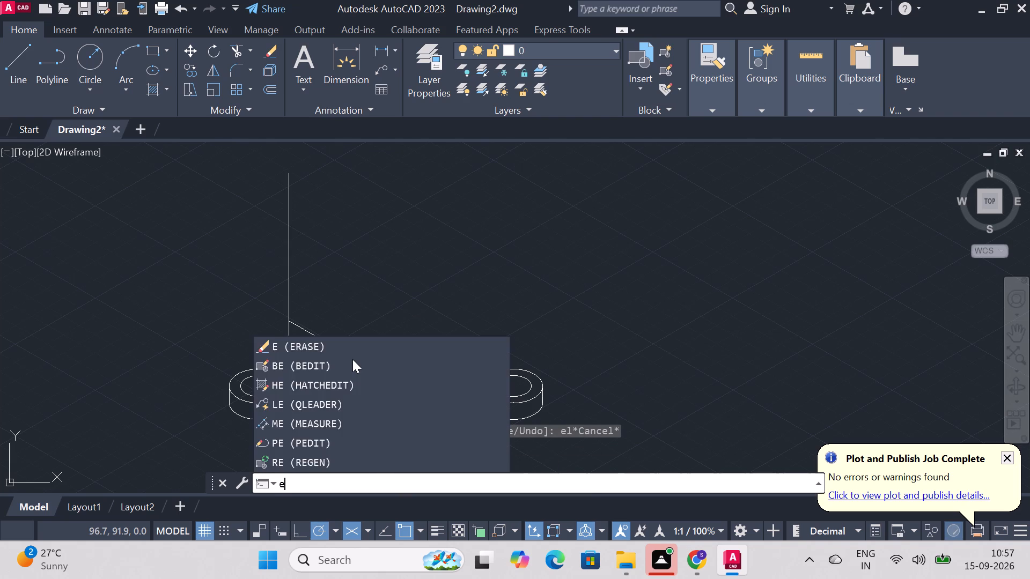
pyautogui.press('l')
pyautogui.press('Return')
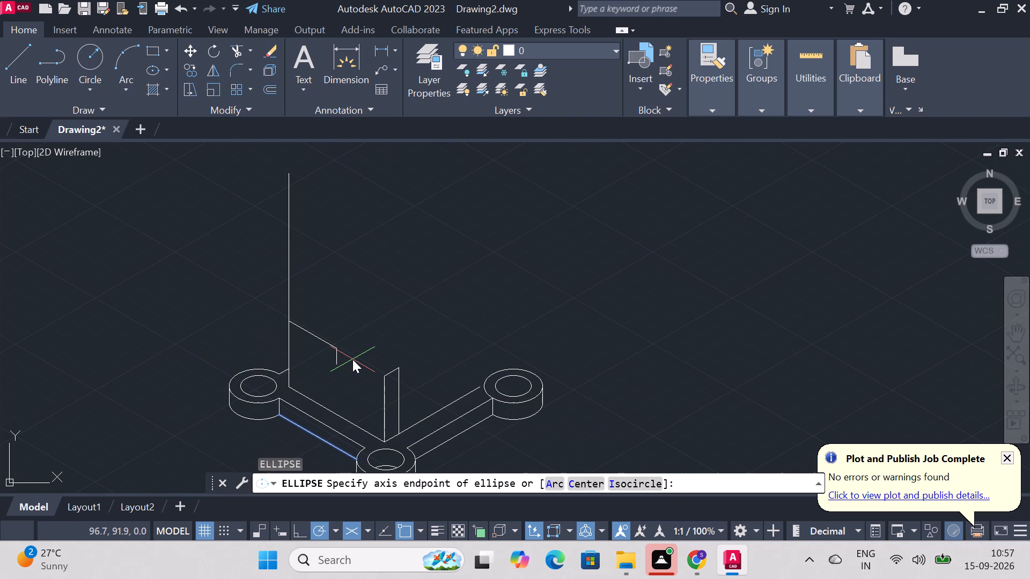
pyautogui.write('iso')
pyautogui.press('Return')
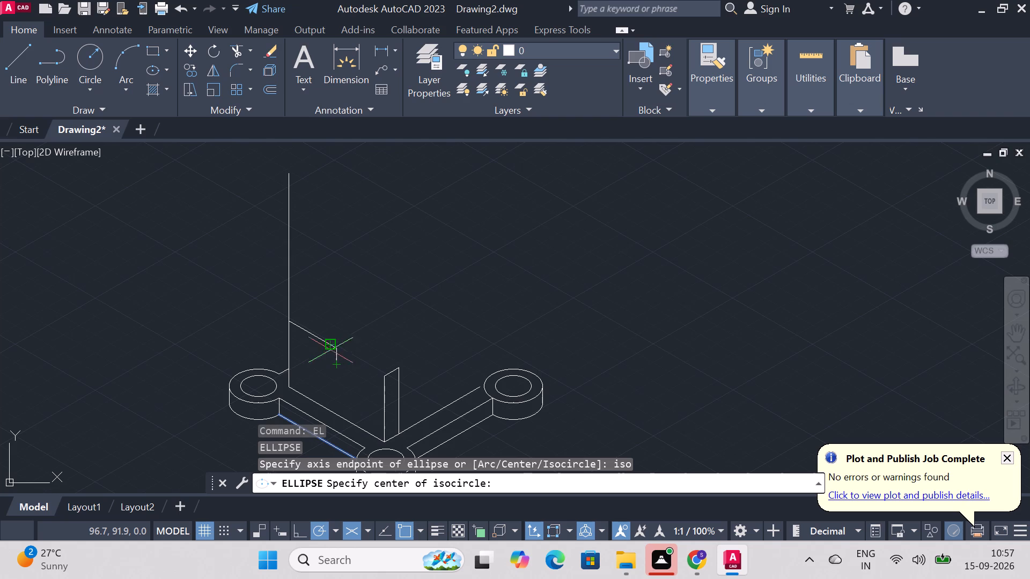
pyautogui.click(336, 351)
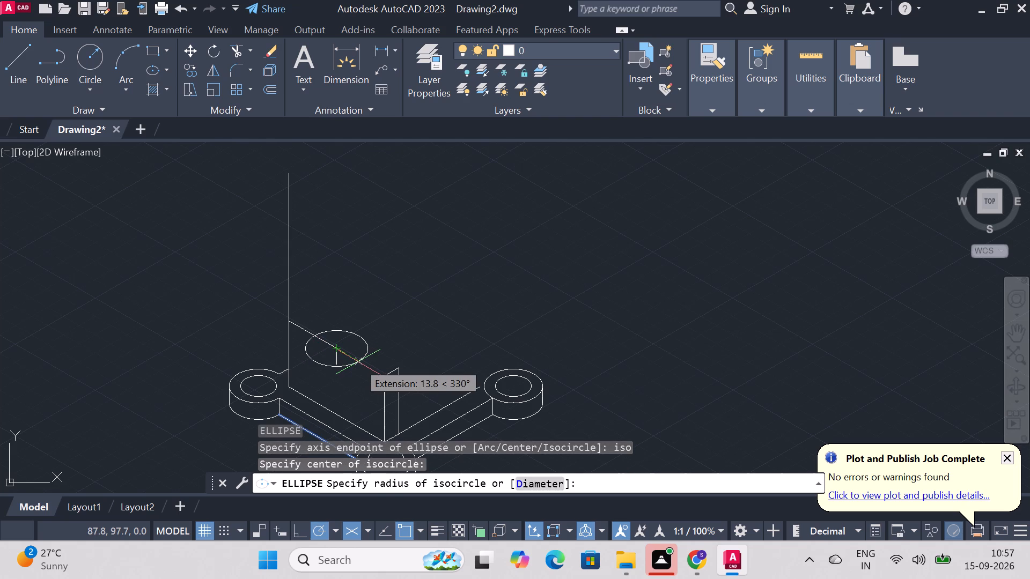
pyautogui.press('F5')
pyautogui.press('F5')
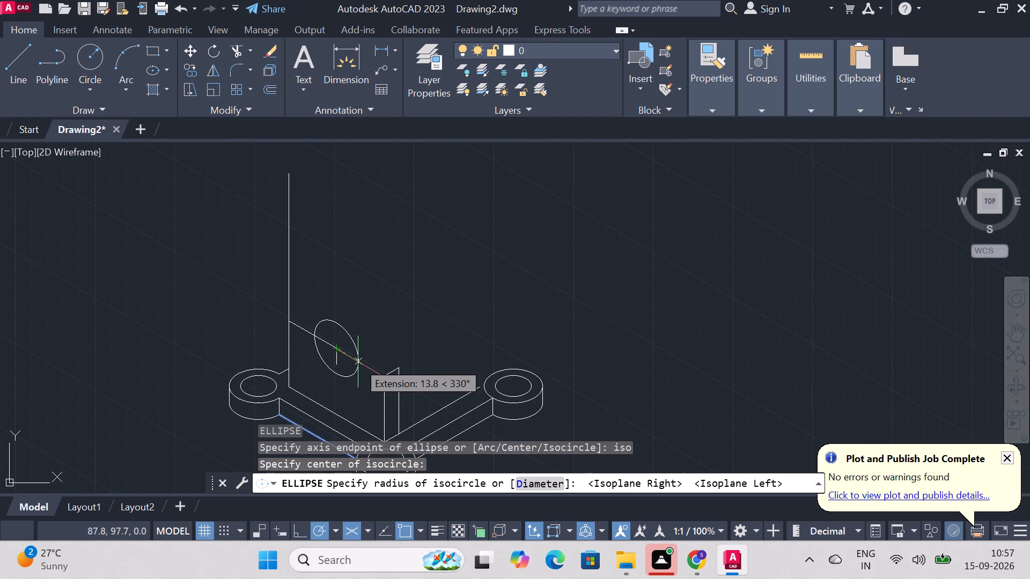
pyautogui.press('r')
pyautogui.press('Return')
pyautogui.write('12')
pyautogui.press('Return')
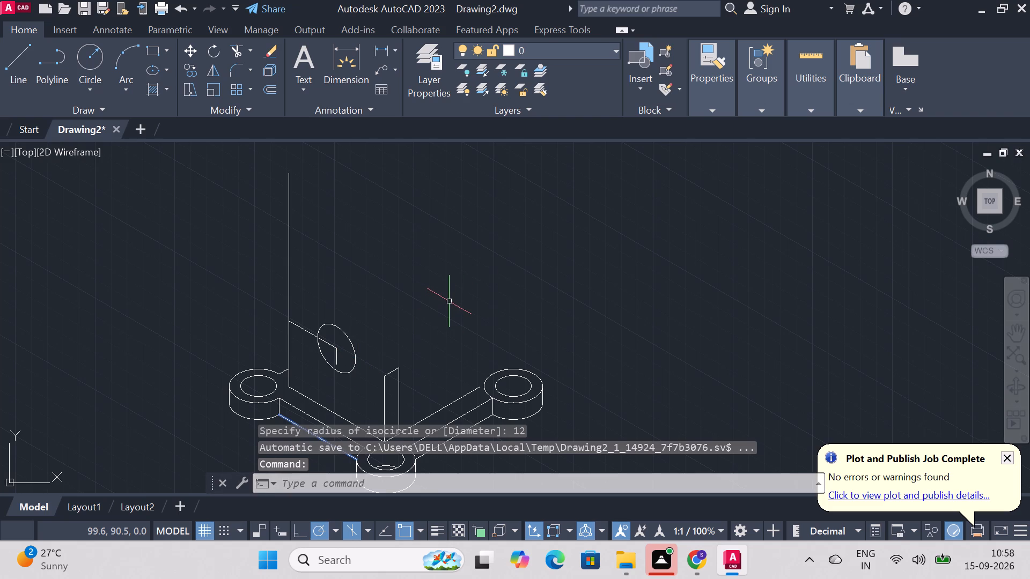
# Copy the radius-12 isocircle from its centre along 30° at distances of 20, 45 and 60 units.
pyautogui.write('cop')
pyautogui.press('y')
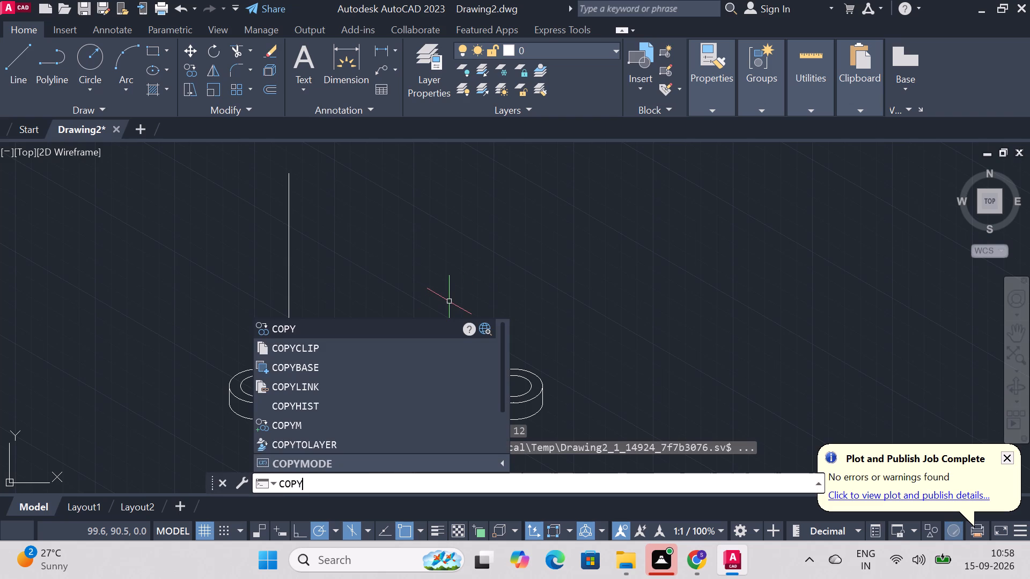
pyautogui.press('Return')
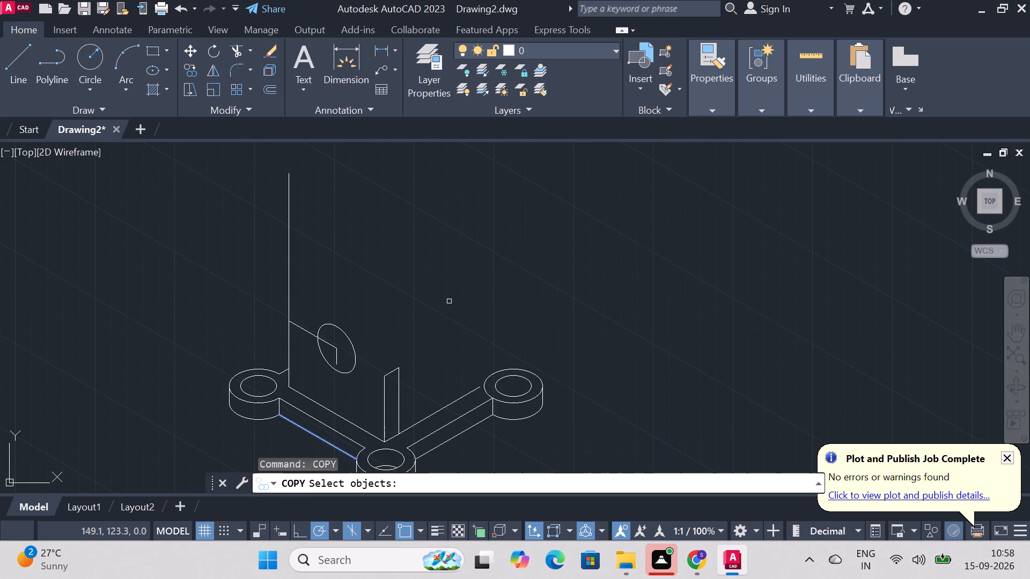
pyautogui.click(344, 330)
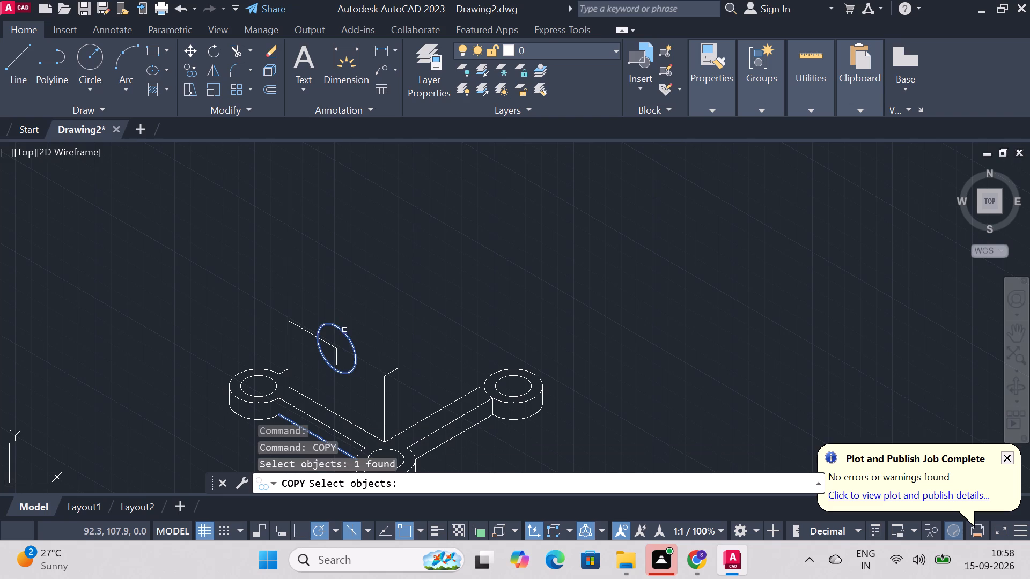
pyautogui.press('Return')
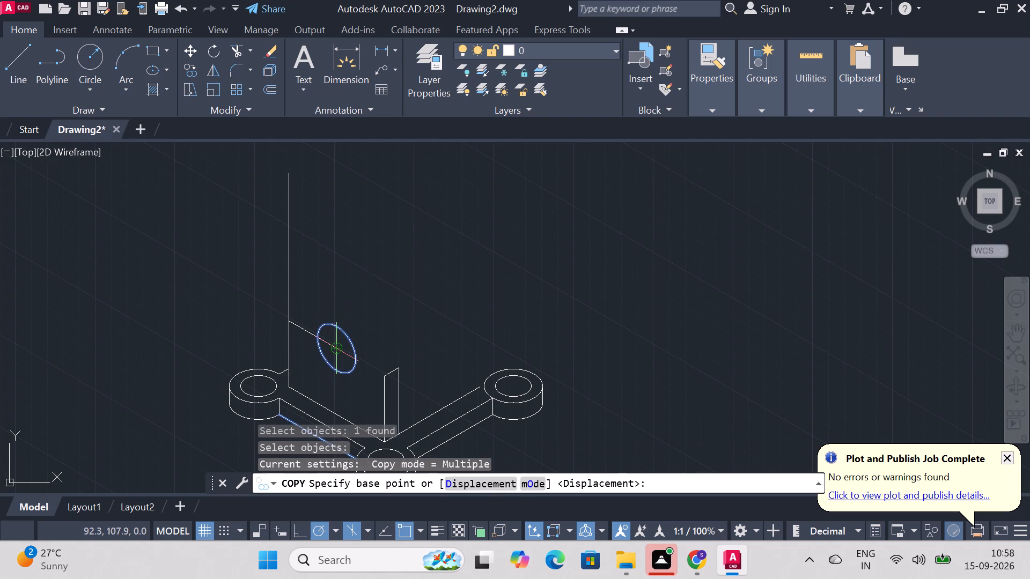
pyautogui.click(338, 350)
pyautogui.click(362, 337)
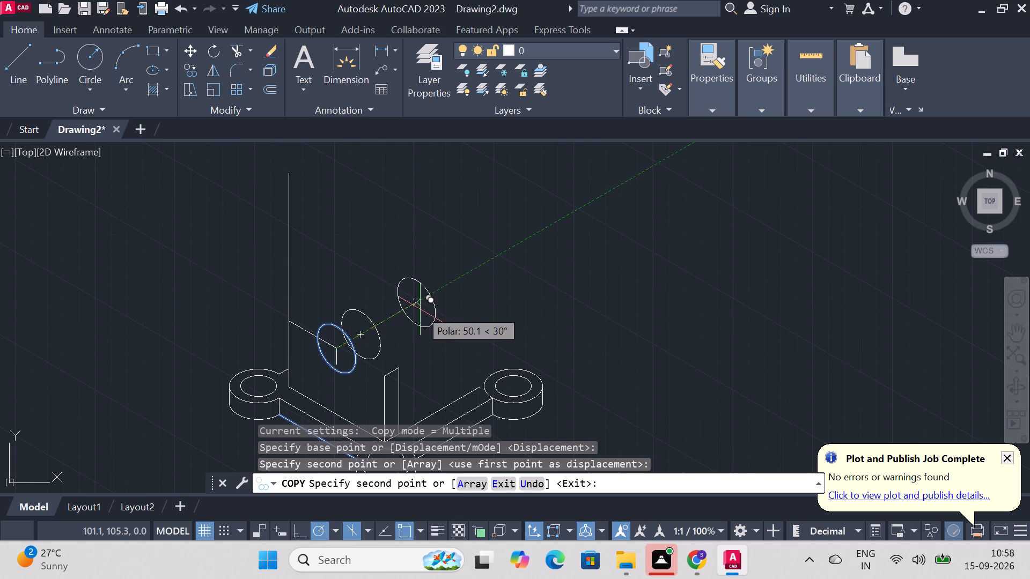
pyautogui.hotkey('ctrl', 'z')
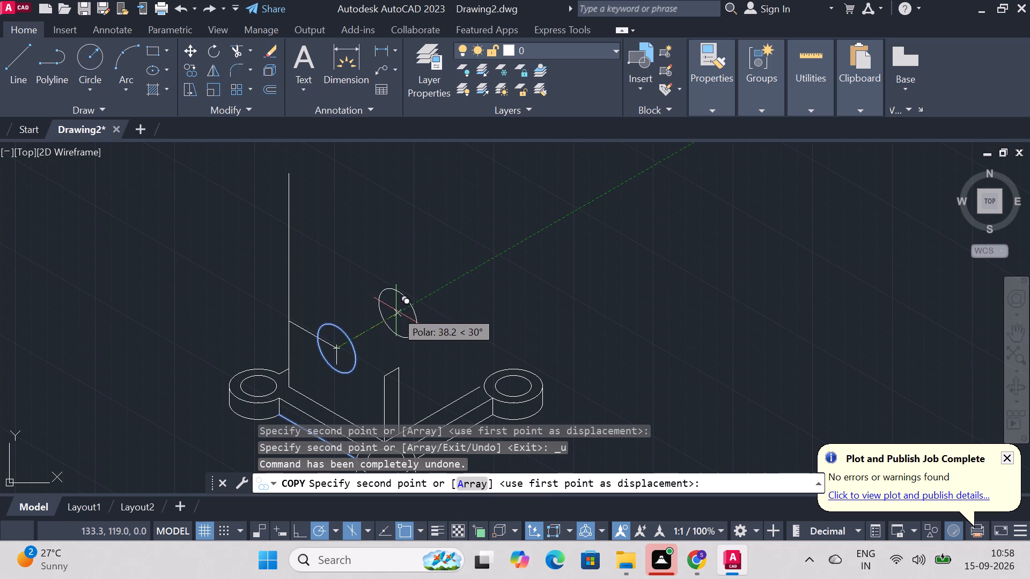
pyautogui.press('2')
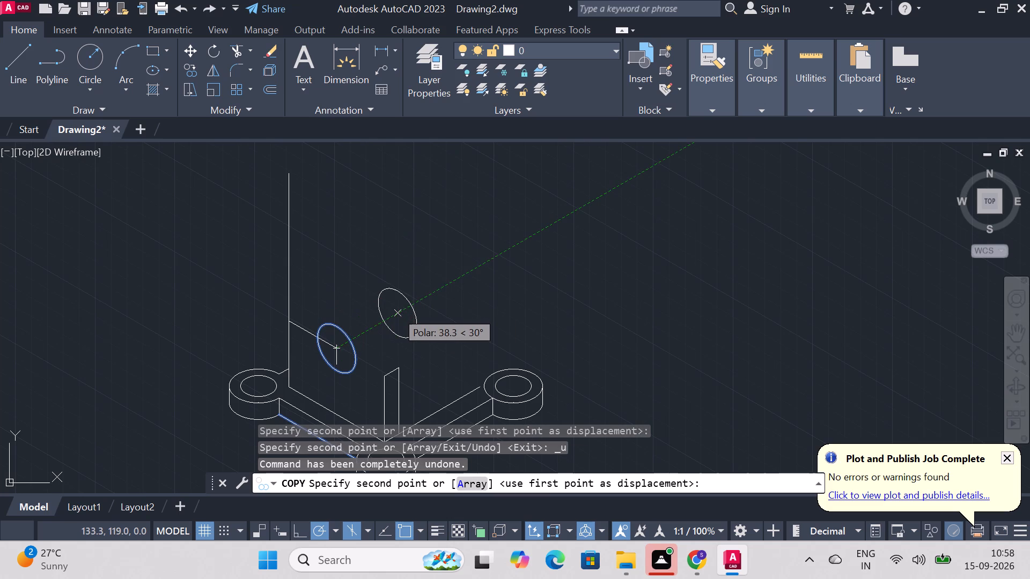
pyautogui.press('0')
pyautogui.press('Return')
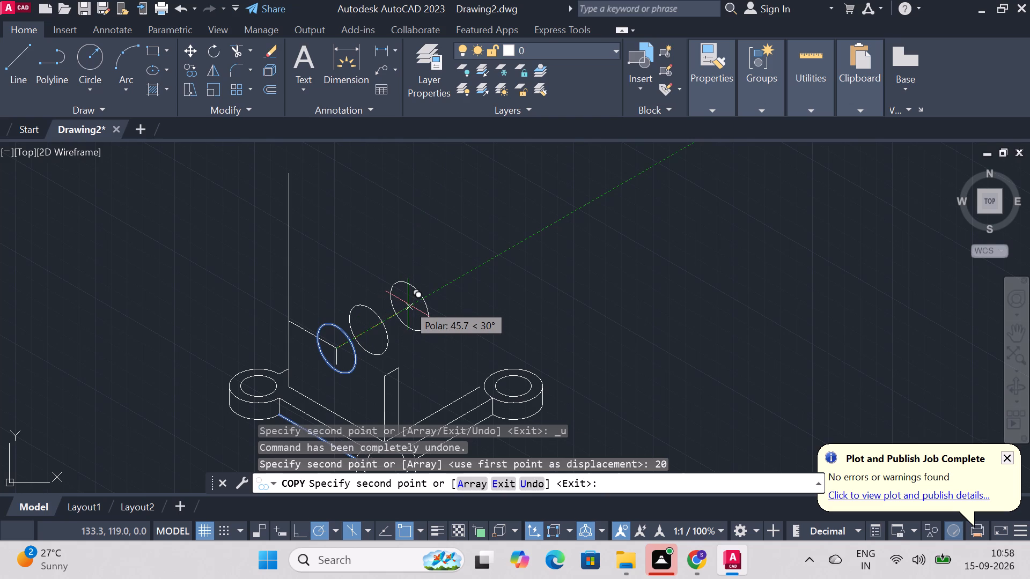
pyautogui.write('45')
pyautogui.press('Return')
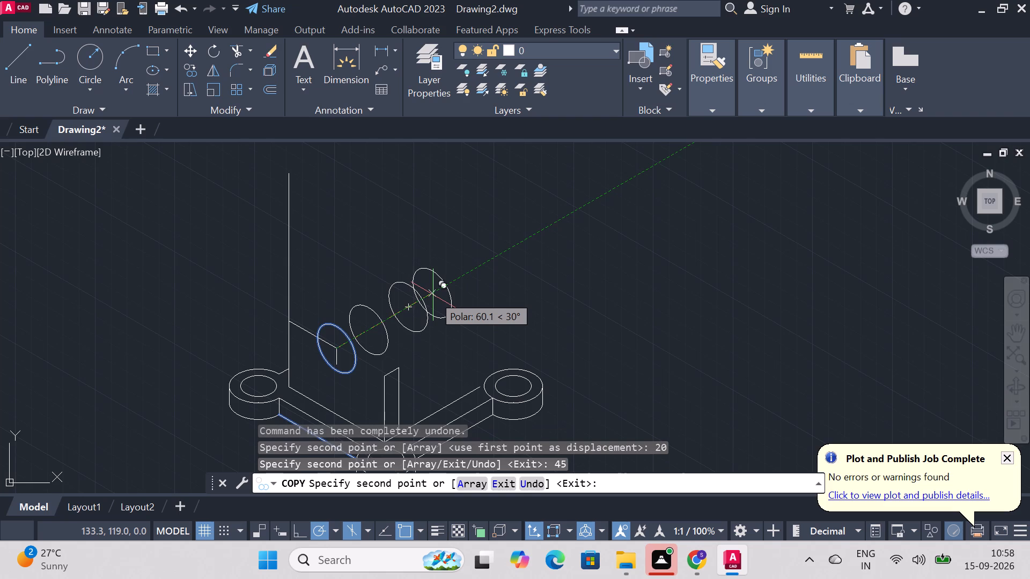
pyautogui.write('60')
pyautogui.press('Return')
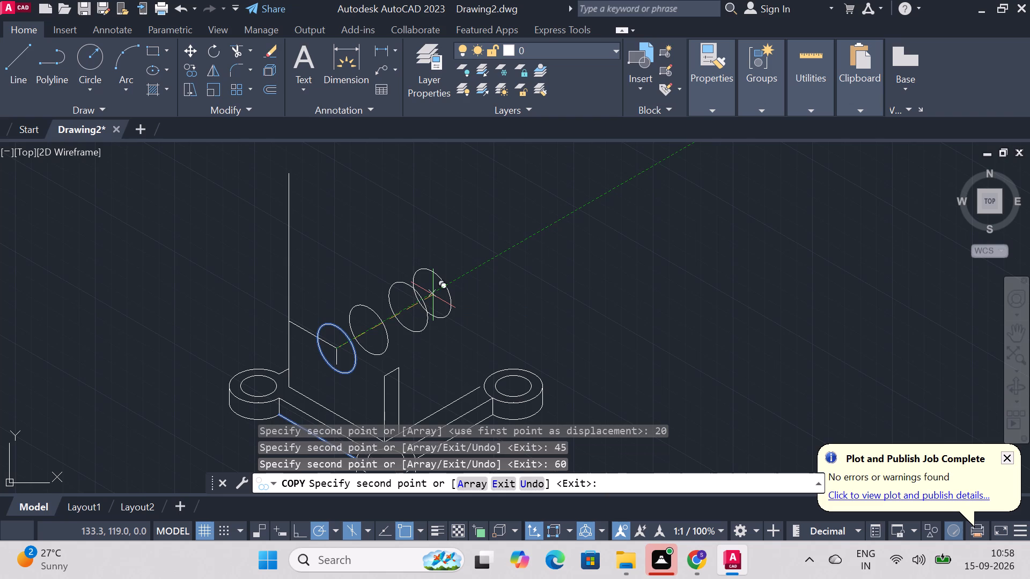
pyautogui.press('Escape')
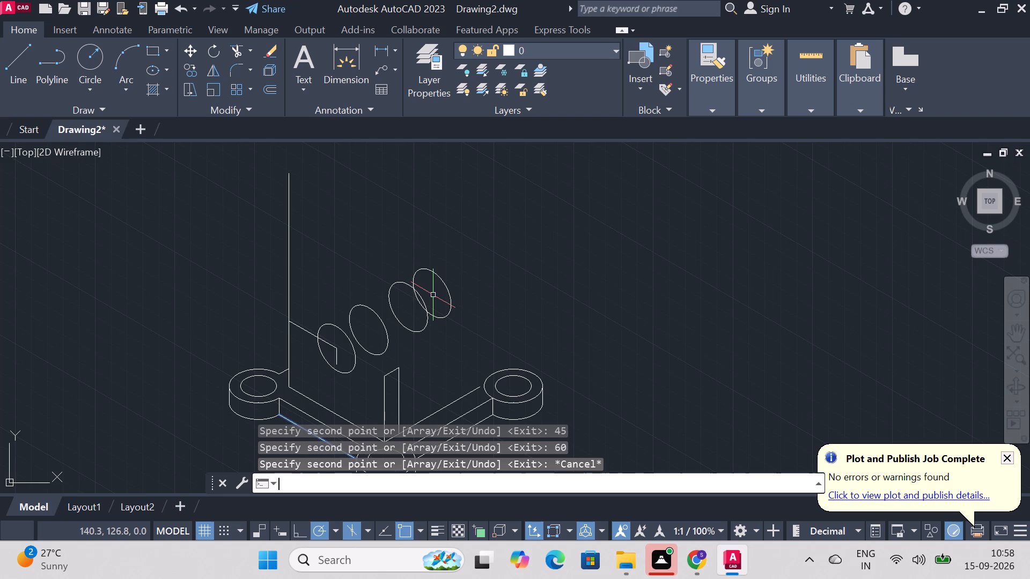
# Draw a radius-7 isocircle concentric with the second radius-12 isocircle, the copy 20 units from the first.
pyautogui.press('e')
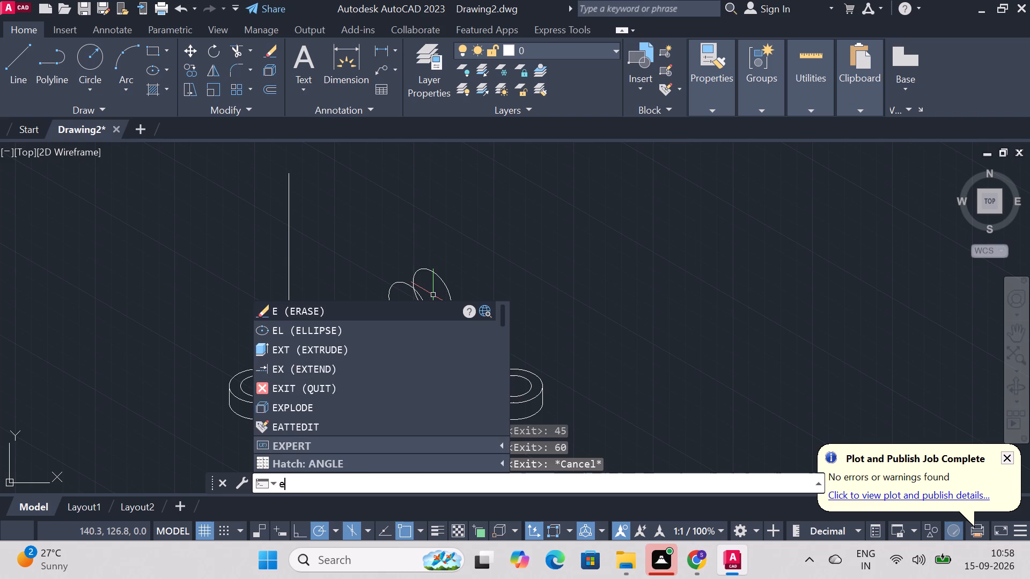
pyautogui.press('l')
pyautogui.press('Return')
pyautogui.write('iso')
pyautogui.press('Return')
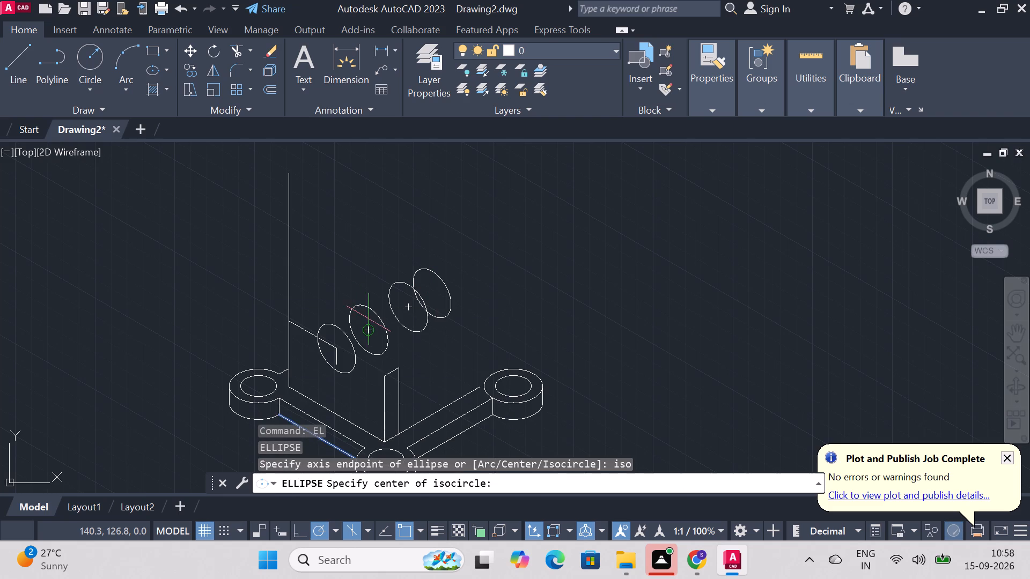
pyautogui.click(367, 327)
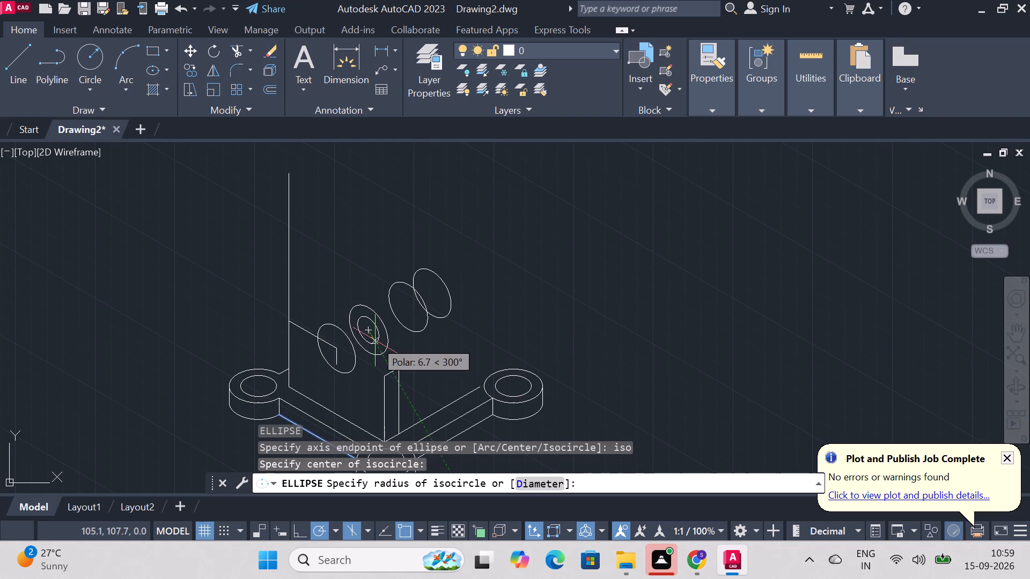
pyautogui.press('7')
pyautogui.press('Return')
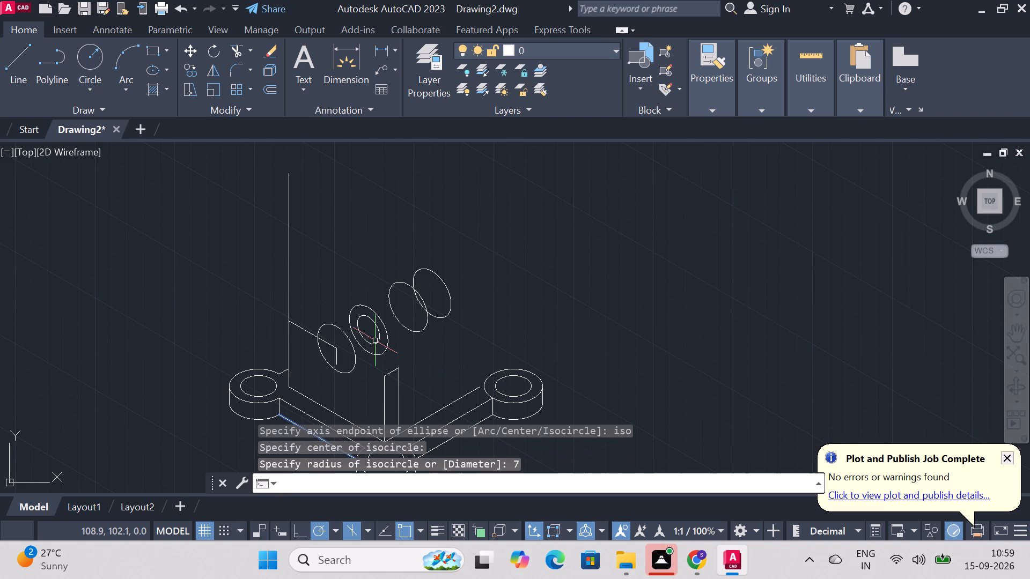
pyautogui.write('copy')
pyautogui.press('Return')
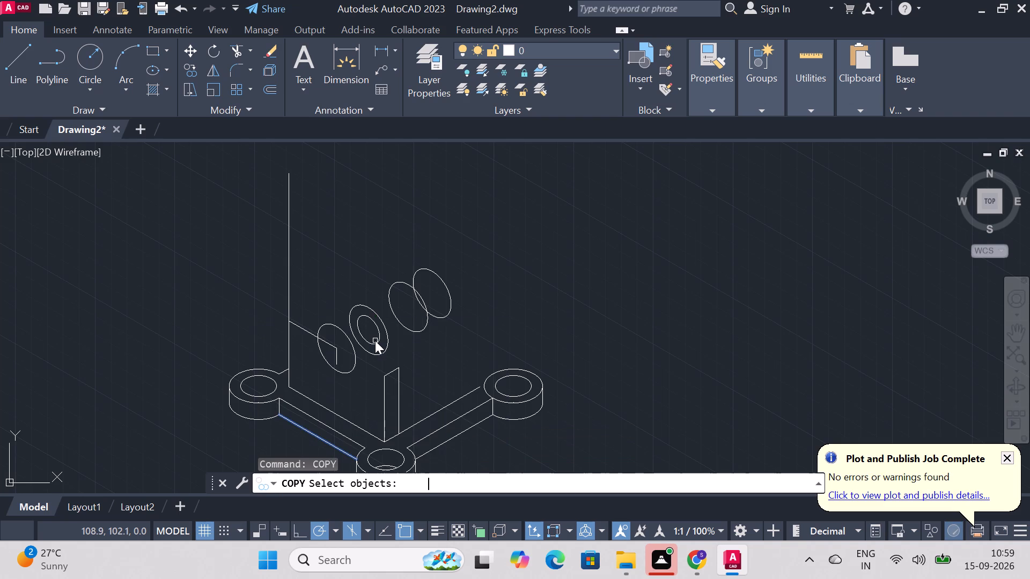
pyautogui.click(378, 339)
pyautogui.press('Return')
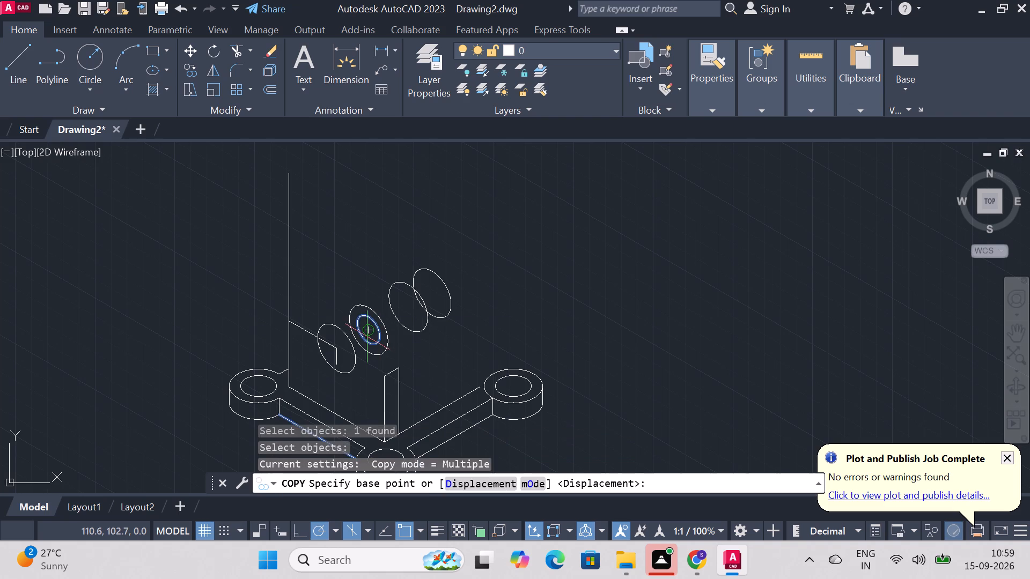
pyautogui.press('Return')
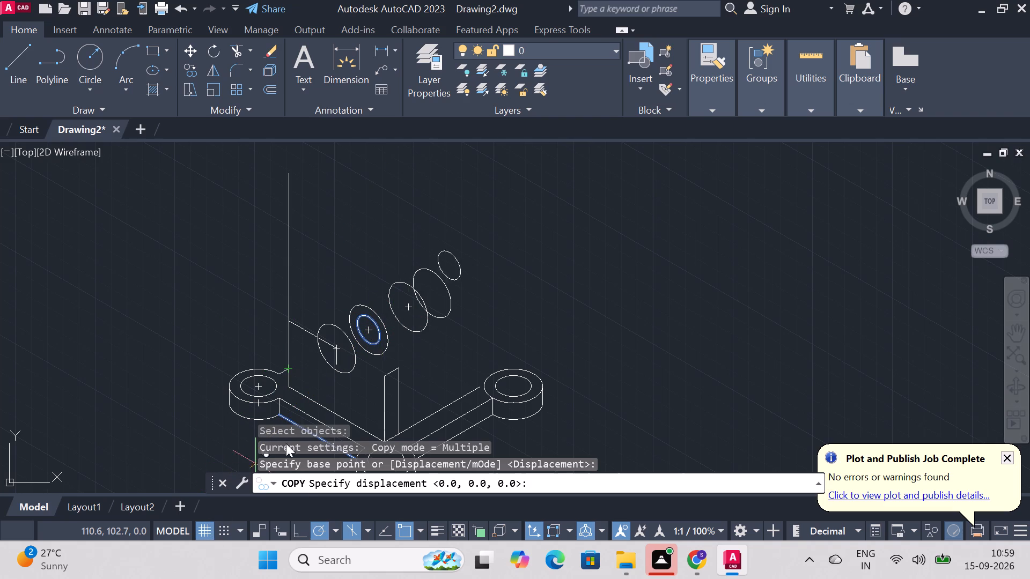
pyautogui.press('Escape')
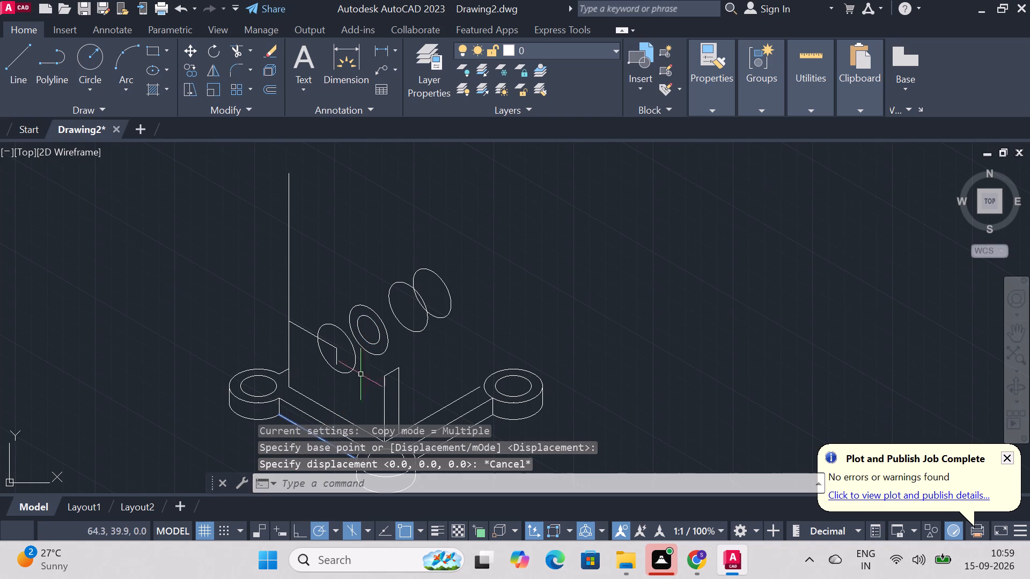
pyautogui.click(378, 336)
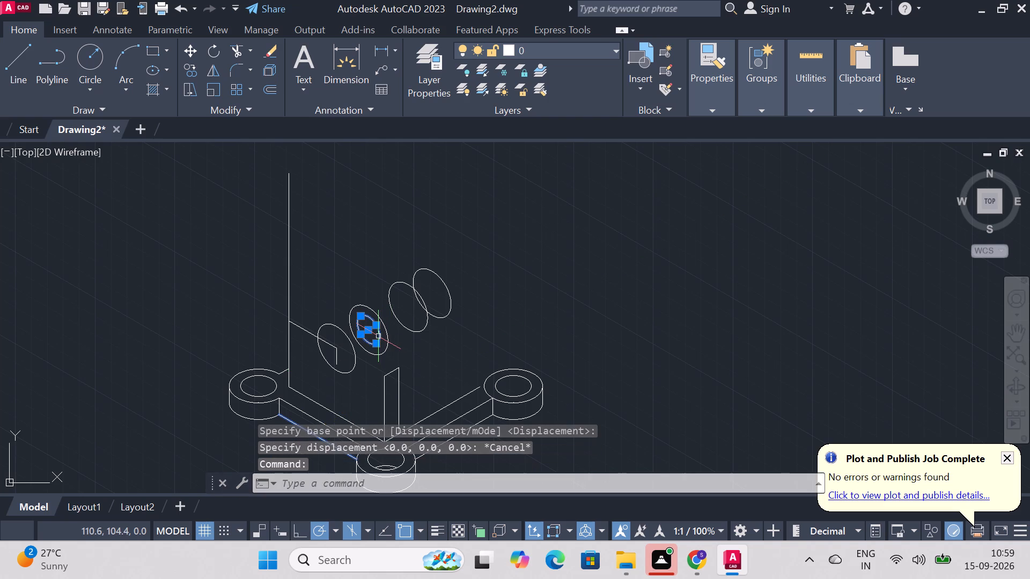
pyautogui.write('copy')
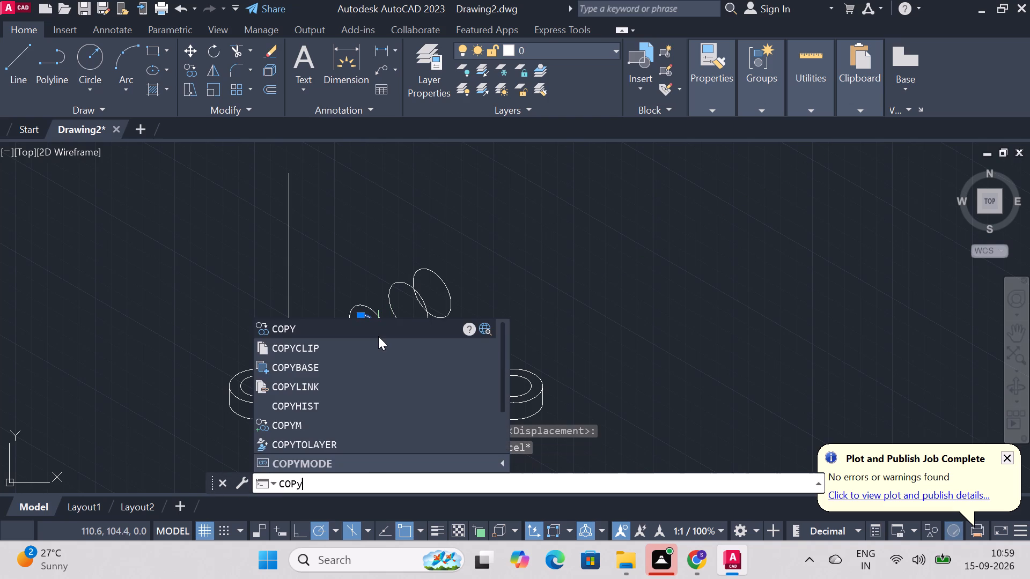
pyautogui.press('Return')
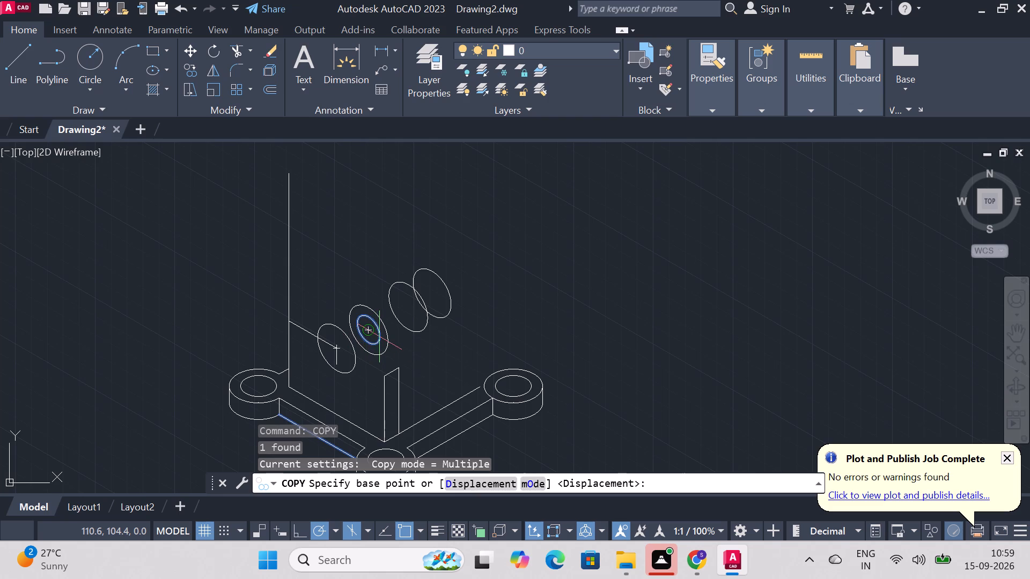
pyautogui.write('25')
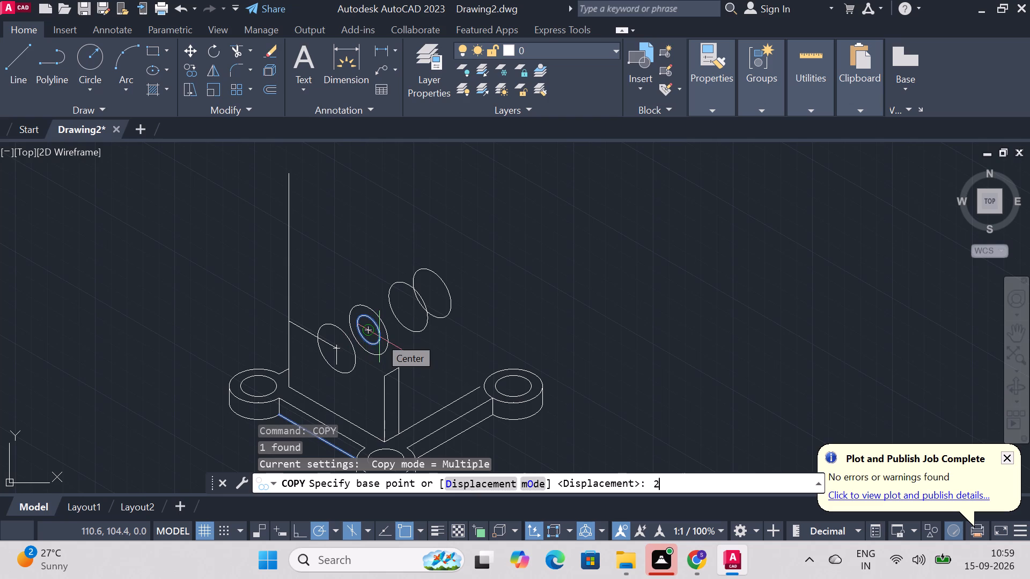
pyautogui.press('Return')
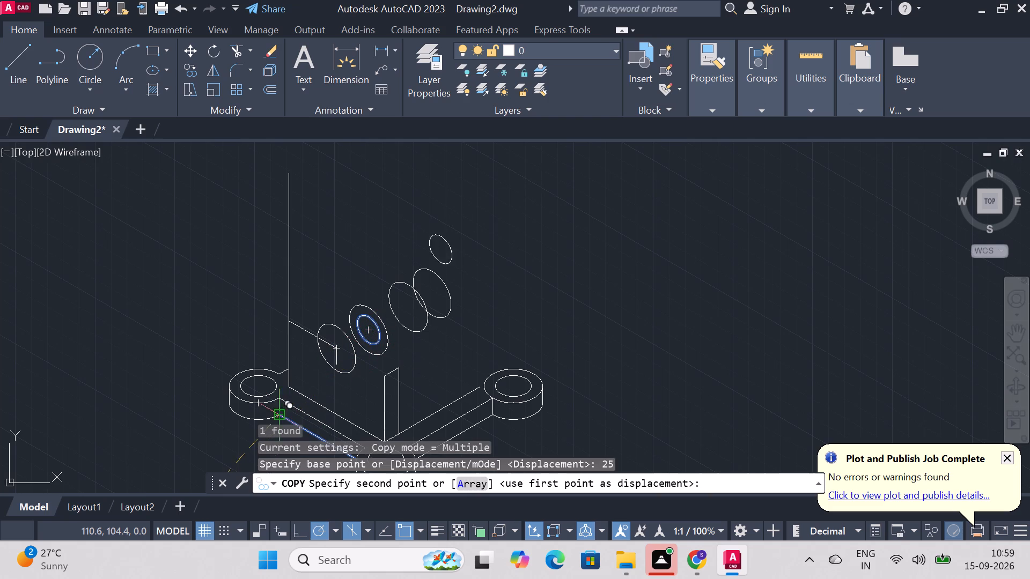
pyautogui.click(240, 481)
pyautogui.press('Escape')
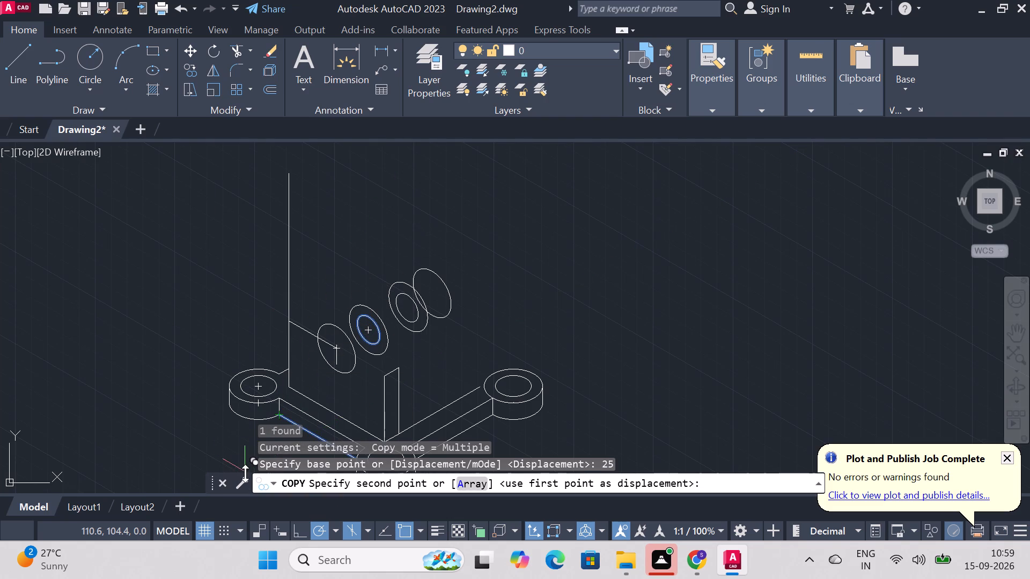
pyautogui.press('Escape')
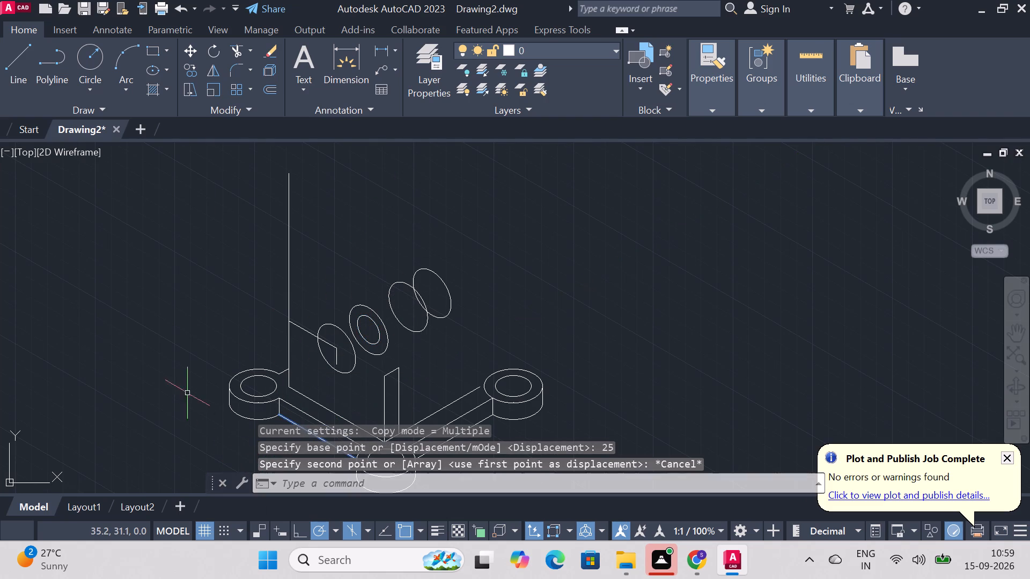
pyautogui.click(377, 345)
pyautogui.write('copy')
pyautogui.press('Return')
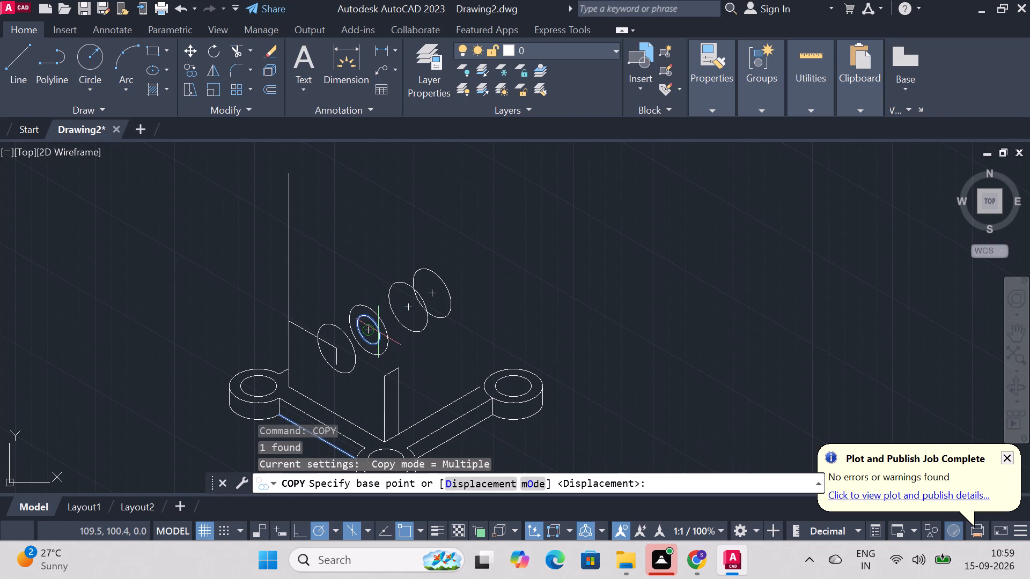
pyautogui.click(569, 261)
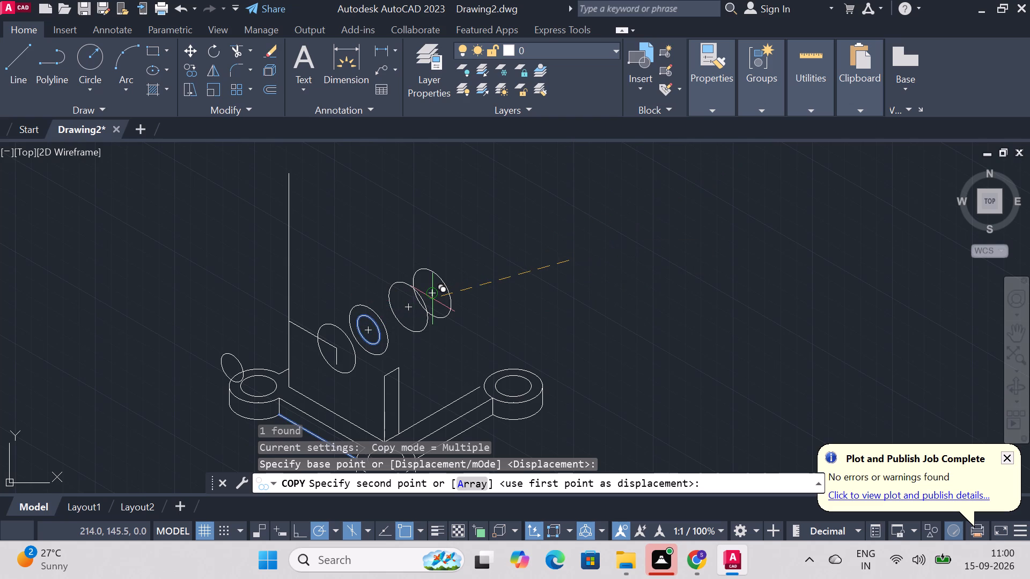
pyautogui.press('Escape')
# Copy the radius-7 isocircle about 23 units along 30° so it sits inside the third radius-12 isocircle.
pyautogui.write('copy')
pyautogui.press('Return')
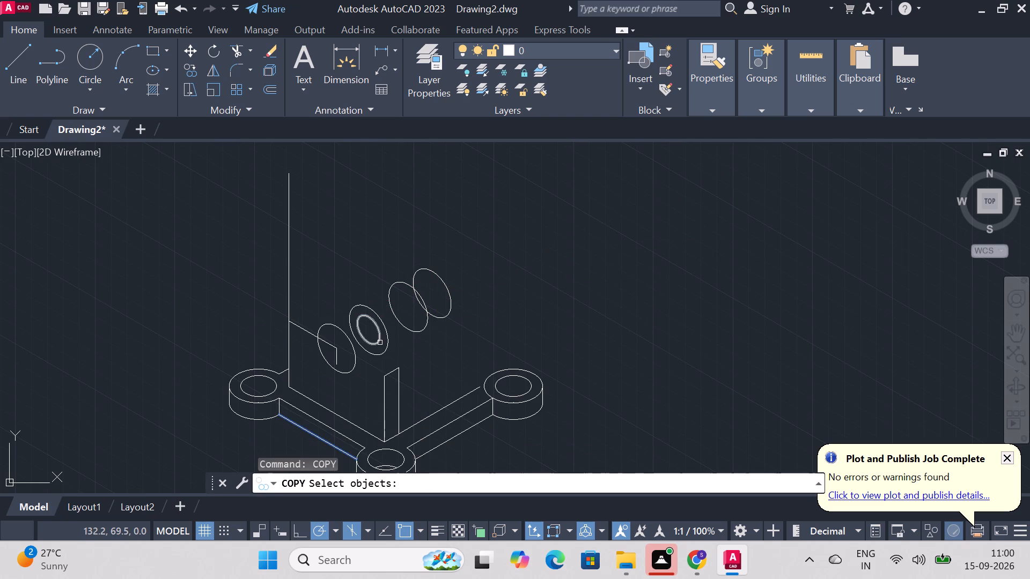
pyautogui.click(380, 342)
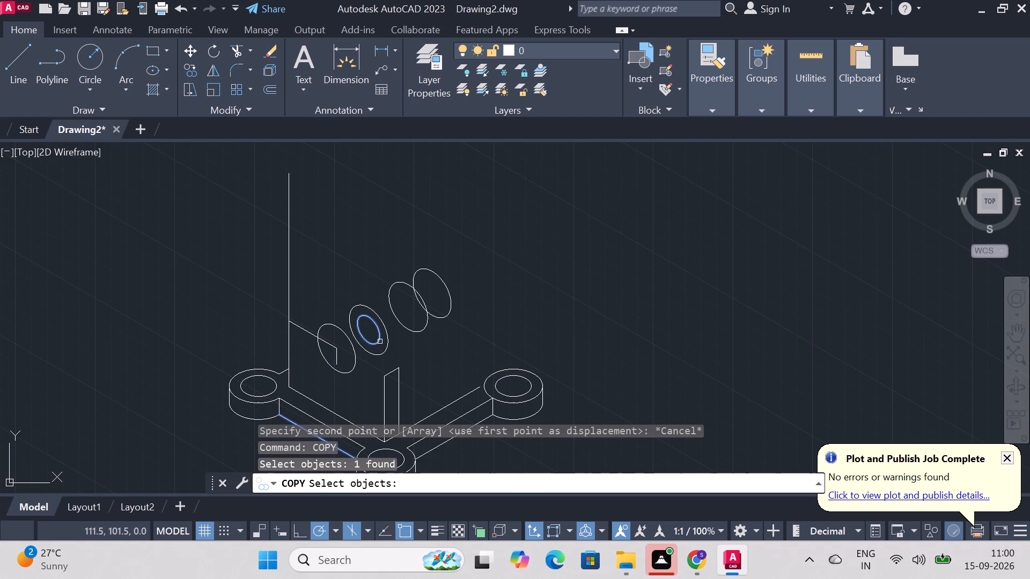
pyautogui.press('Return')
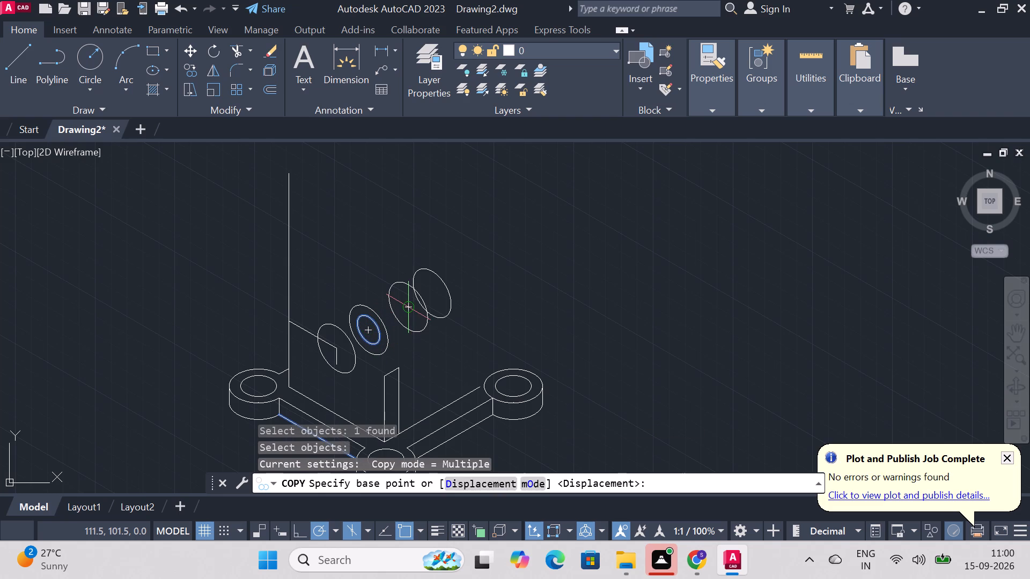
pyautogui.click(411, 309)
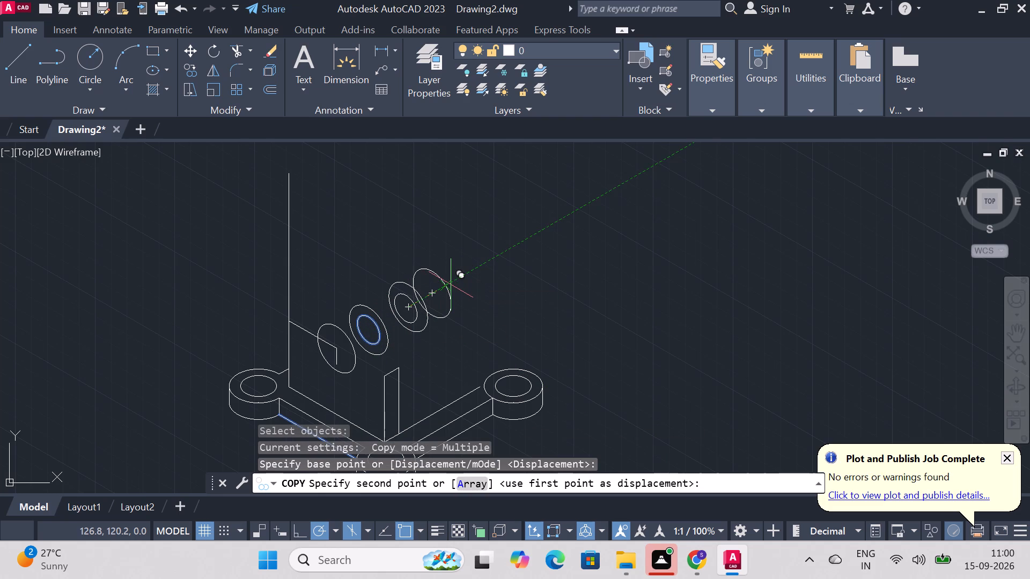
pyautogui.click(451, 285)
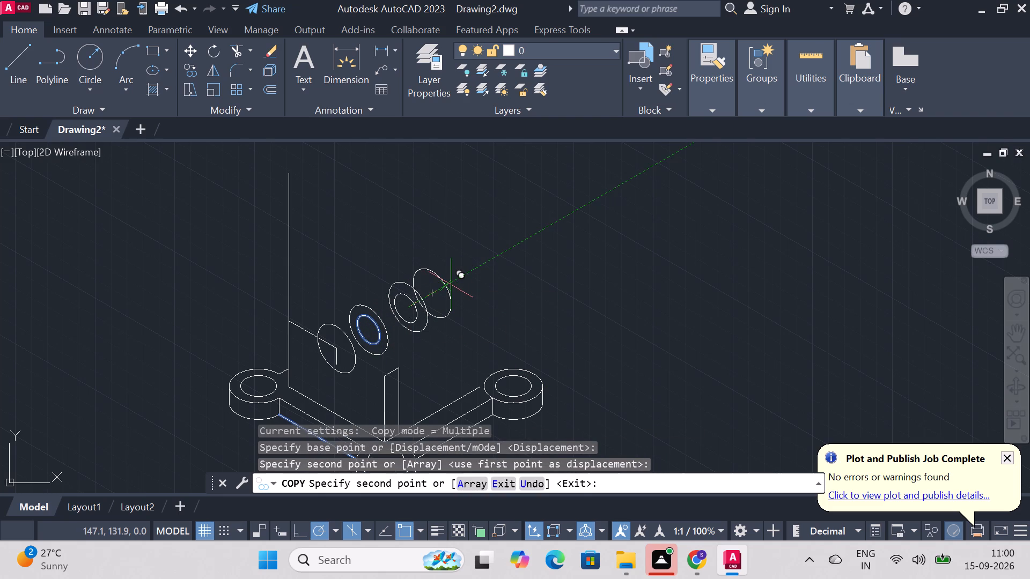
pyautogui.click(451, 285)
pyautogui.press('Escape')
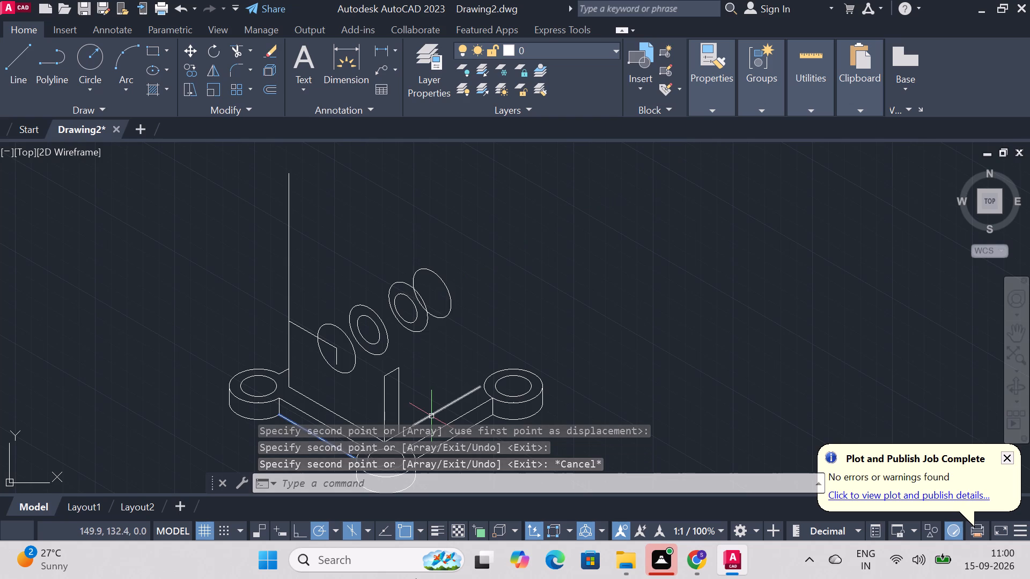
pyautogui.press('Escape')
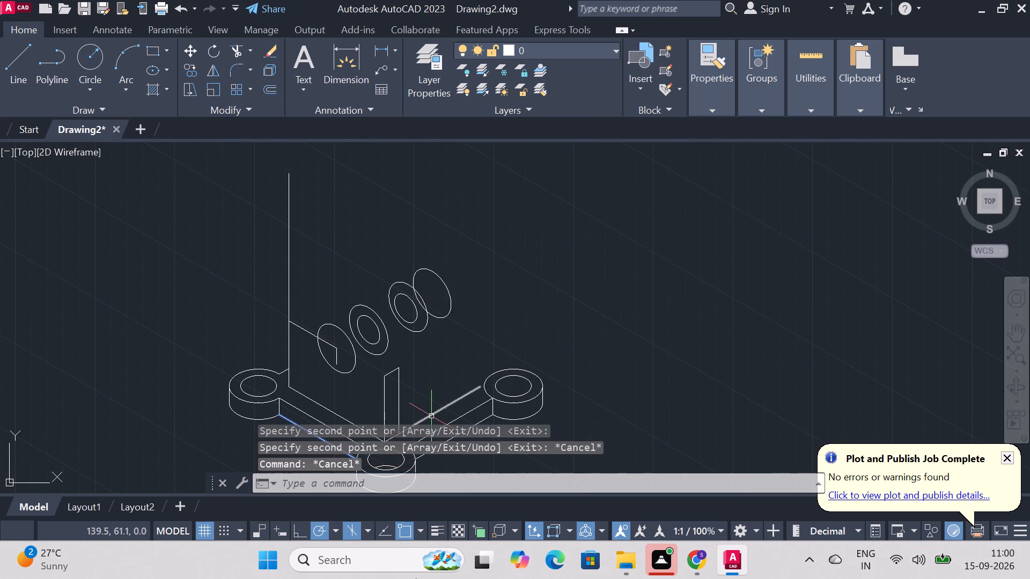
# Draw two 12-unit radius lines from the first isocircle's centre, one along 330° to its edge and one straight up to its edge.
pyautogui.press('l')
pyautogui.press('Return')
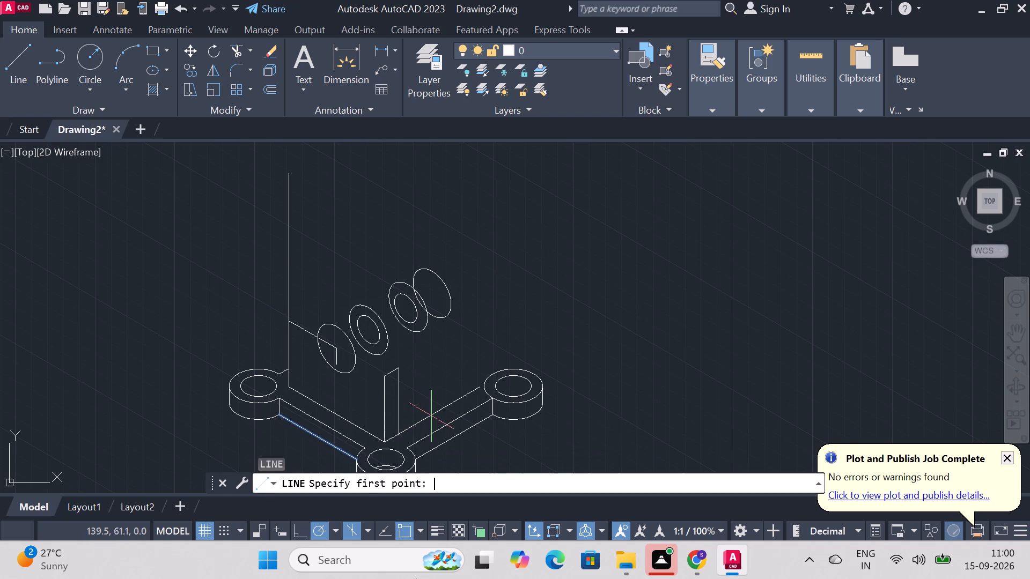
pyautogui.click(336, 347)
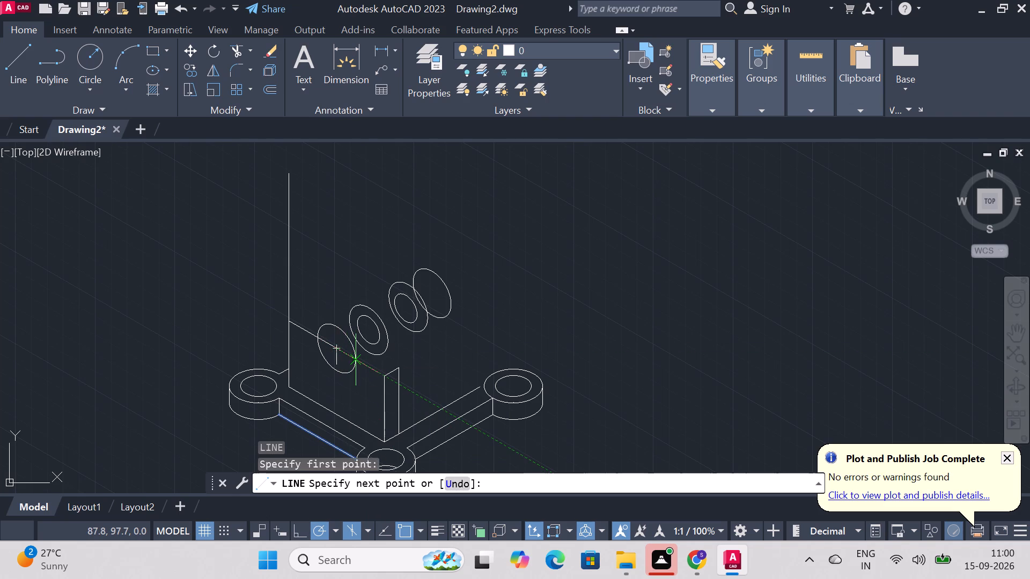
pyautogui.click(355, 360)
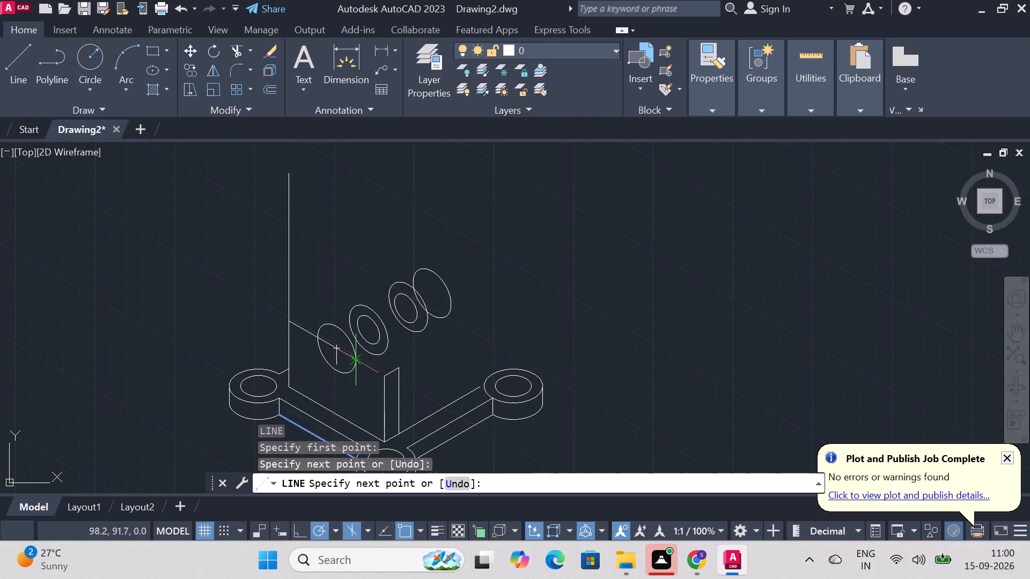
pyautogui.press('Escape')
pyautogui.press('Return')
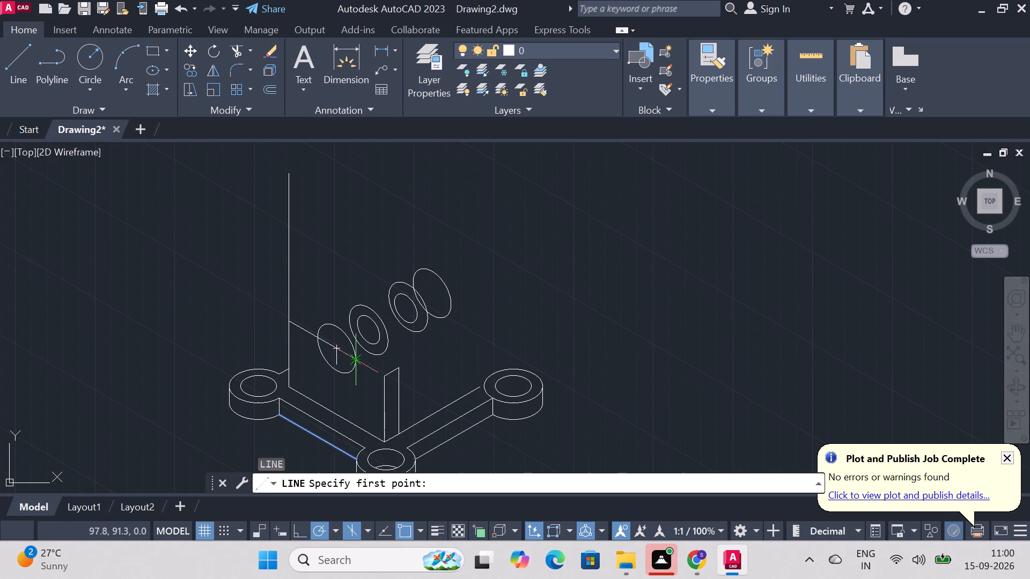
pyautogui.press('l')
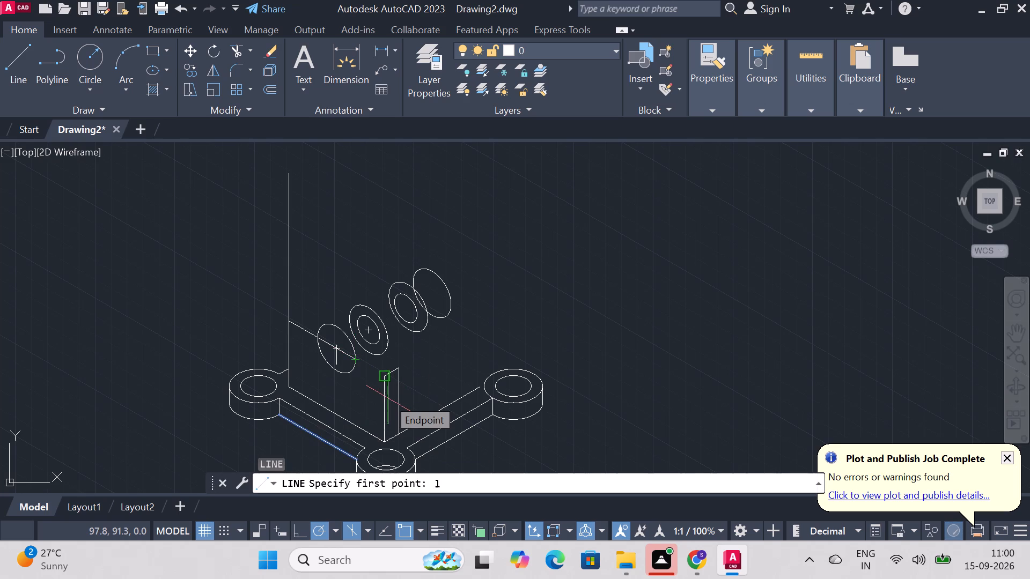
pyautogui.press('Return')
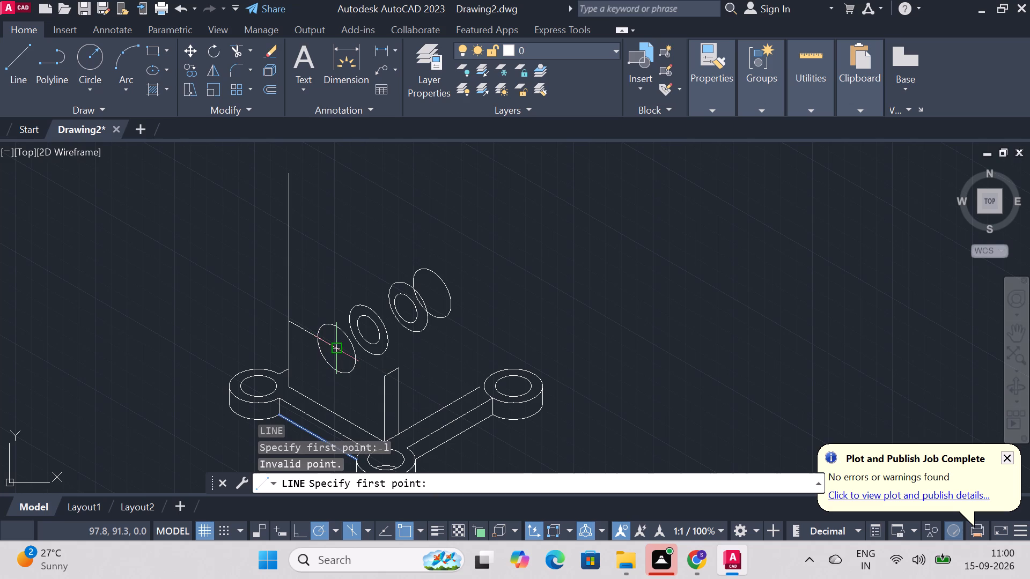
pyautogui.click(337, 348)
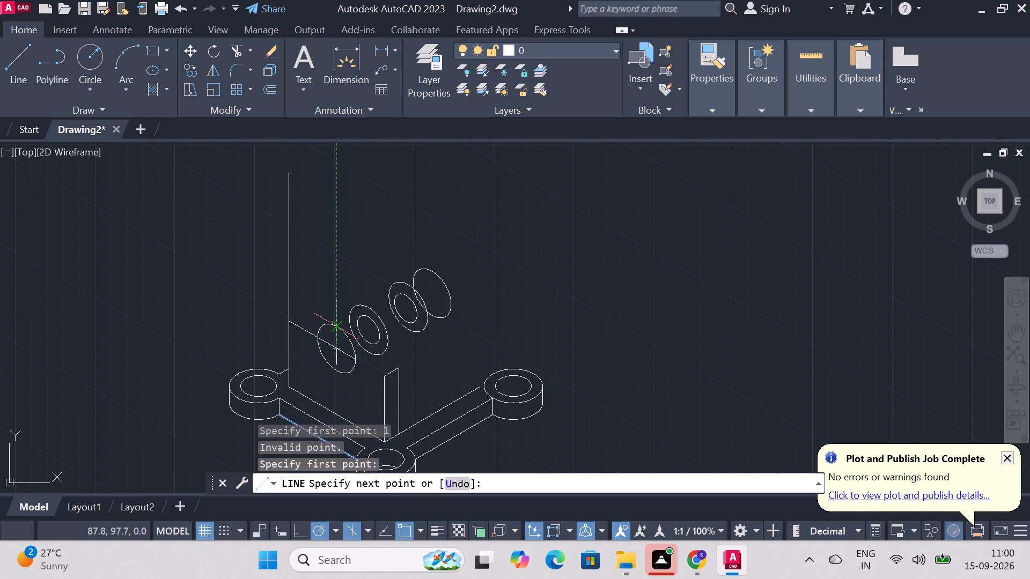
pyautogui.click(333, 326)
pyautogui.press('Escape')
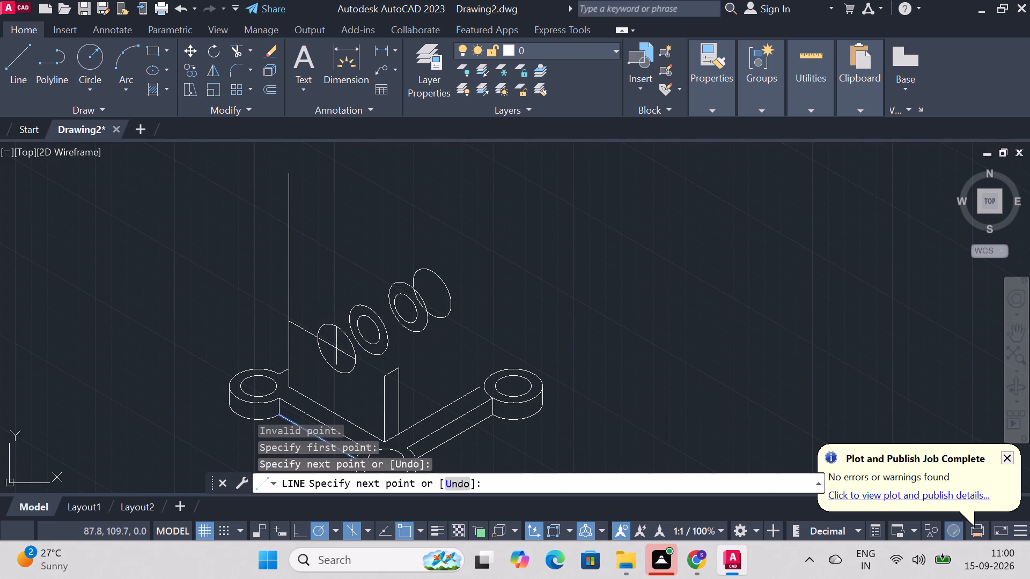
# Trim away the construction line between the tall vertical line and the first isocircle, plus all the lines inside that isocircle.
pyautogui.write('trim')
pyautogui.press('Return')
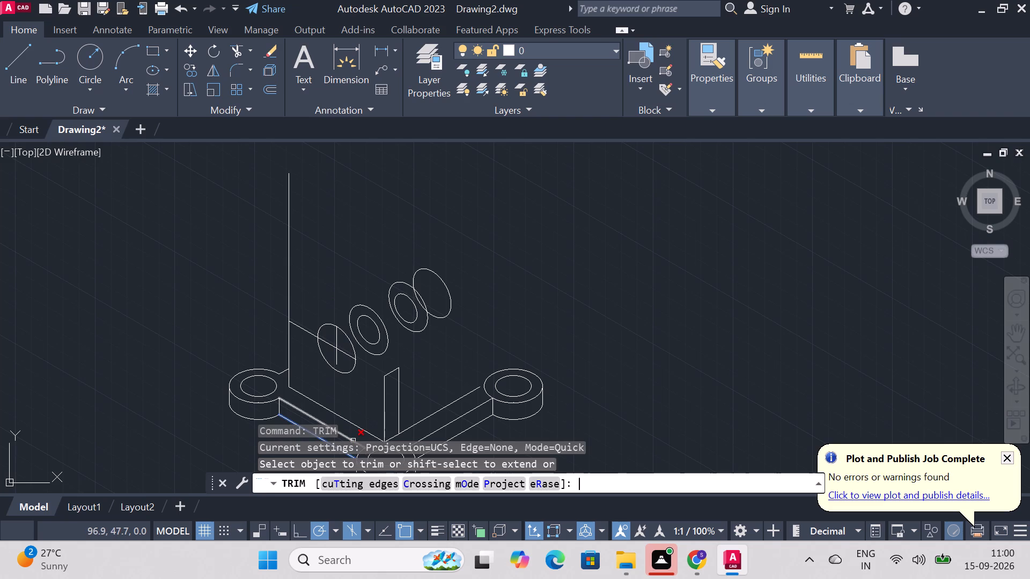
pyautogui.click(326, 343)
pyautogui.click(303, 330)
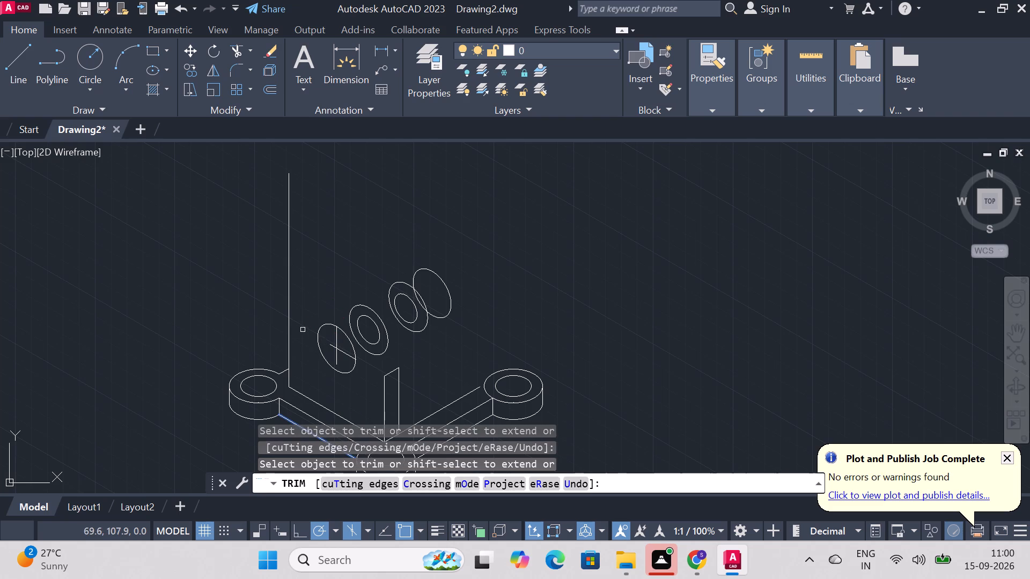
pyautogui.click(336, 361)
pyautogui.click(347, 352)
pyautogui.click(332, 347)
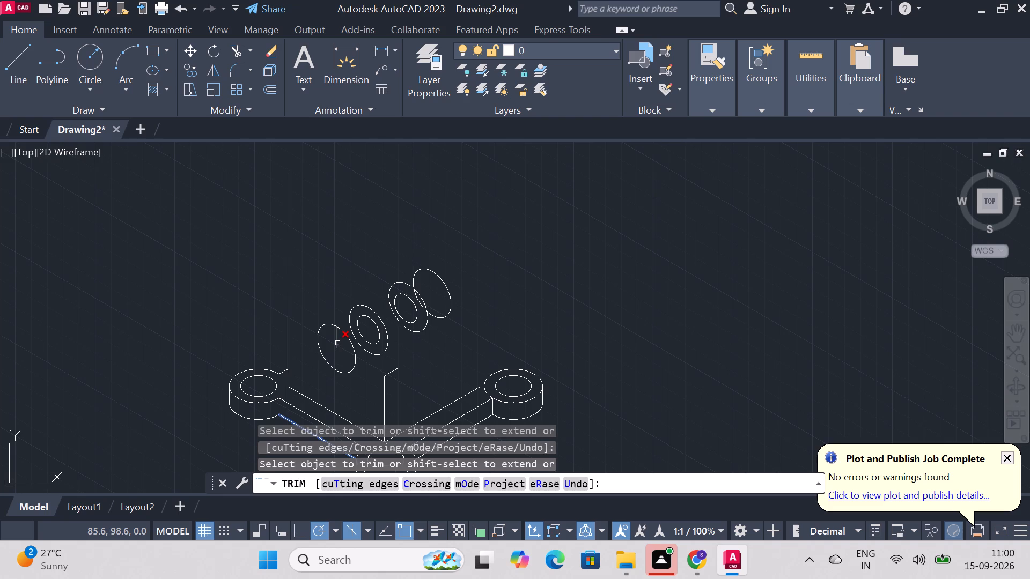
pyautogui.click(336, 343)
pyautogui.press('Escape')
# Draw a radius line from the first isocircle's centre along 330° to its edge.
pyautogui.press('l')
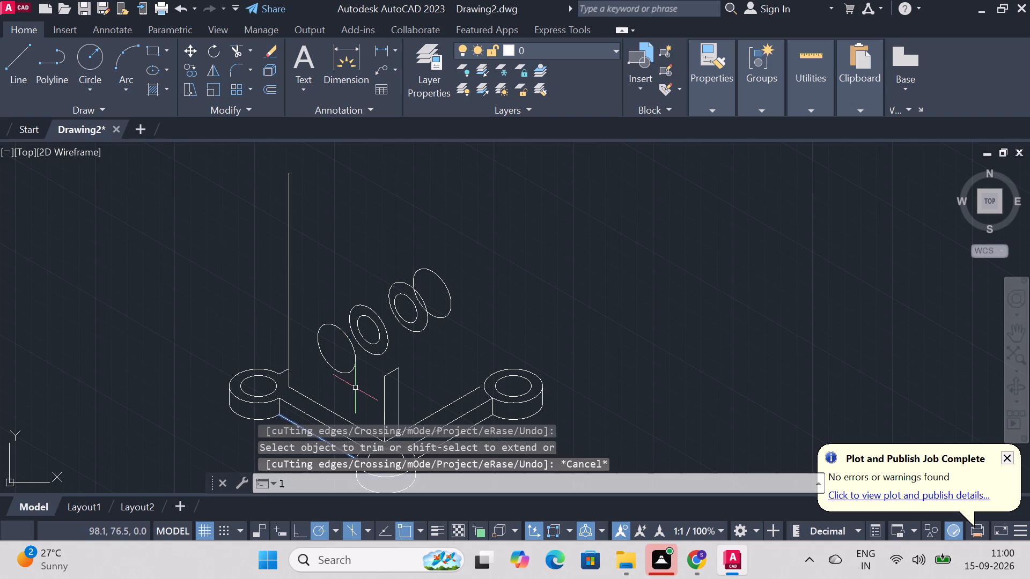
pyautogui.press('Return')
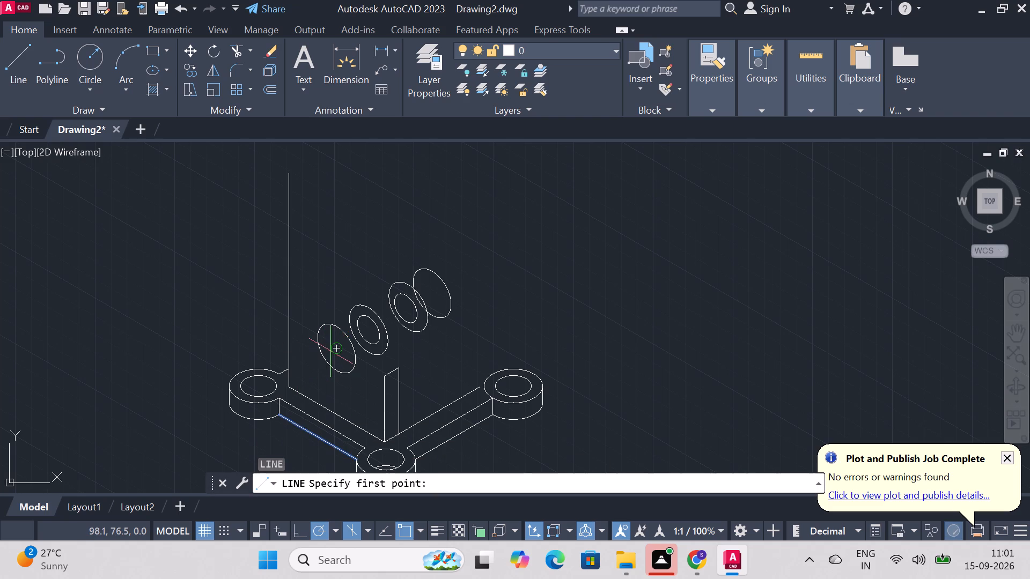
pyautogui.click(335, 350)
pyautogui.click(351, 360)
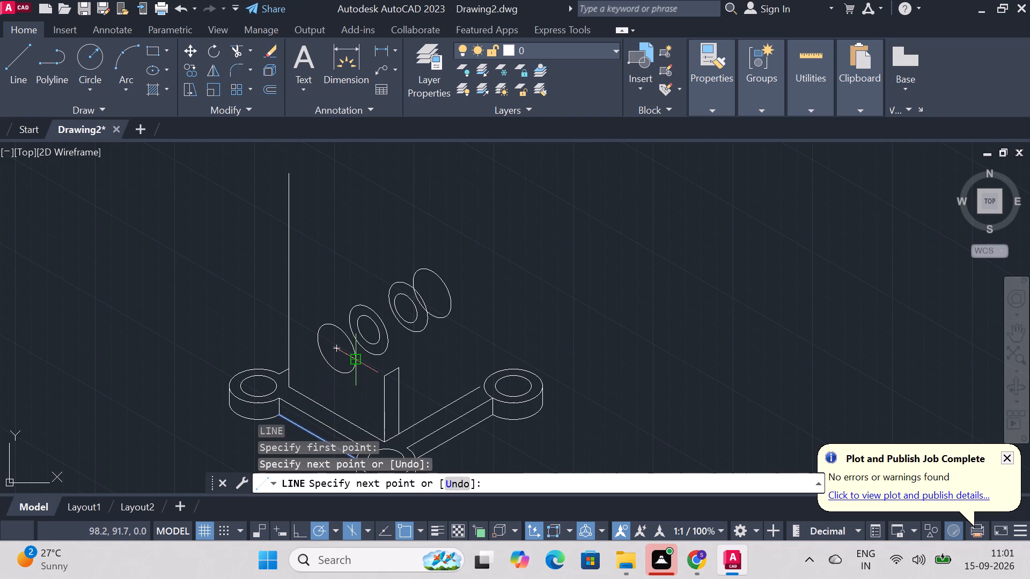
pyautogui.press('Escape')
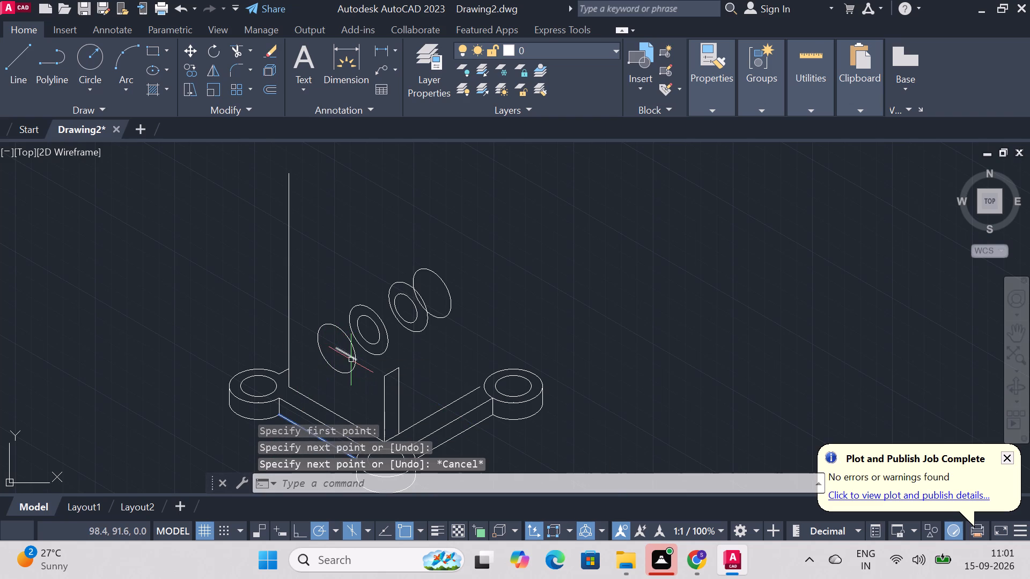
# Draw a line from the first isocircle's centre straight up to its edge, continuing along 30° in segments of 20, 25 and 15 units.
pyautogui.press('l')
pyautogui.press('Return')
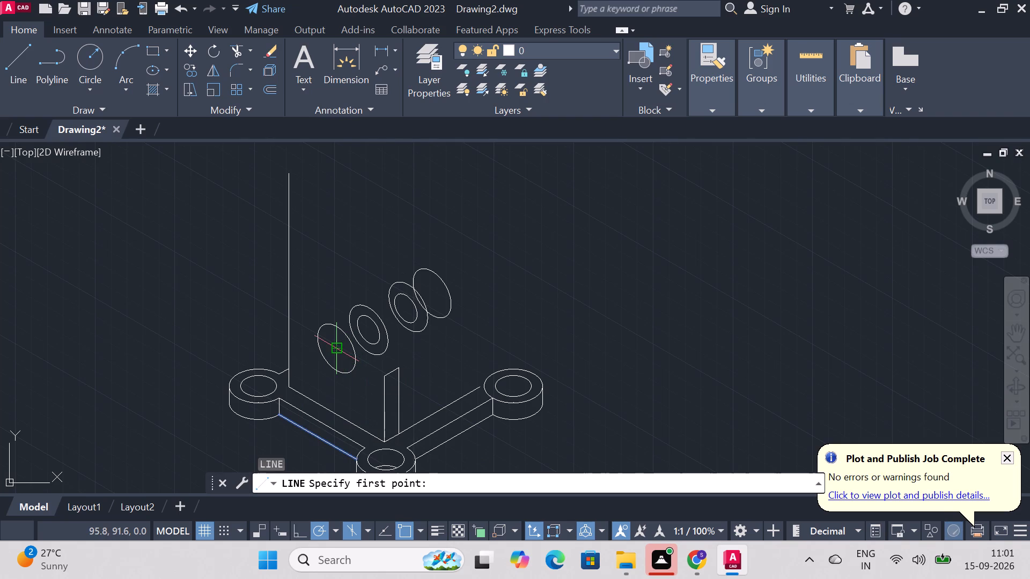
pyautogui.click(336, 346)
pyautogui.click(337, 328)
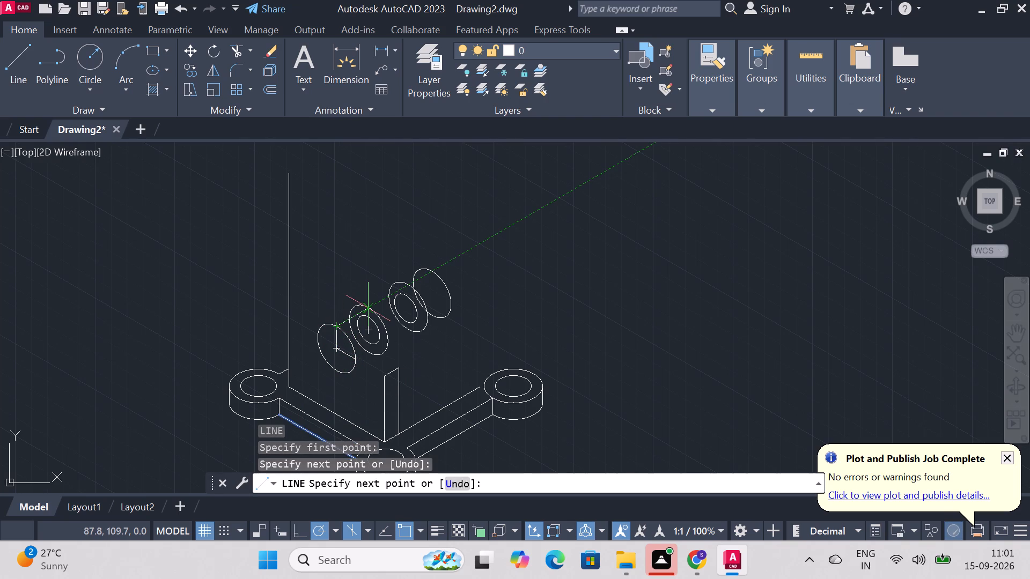
pyautogui.write('2o')
pyautogui.press('BackSpace')
pyautogui.press('0')
pyautogui.press('Return')
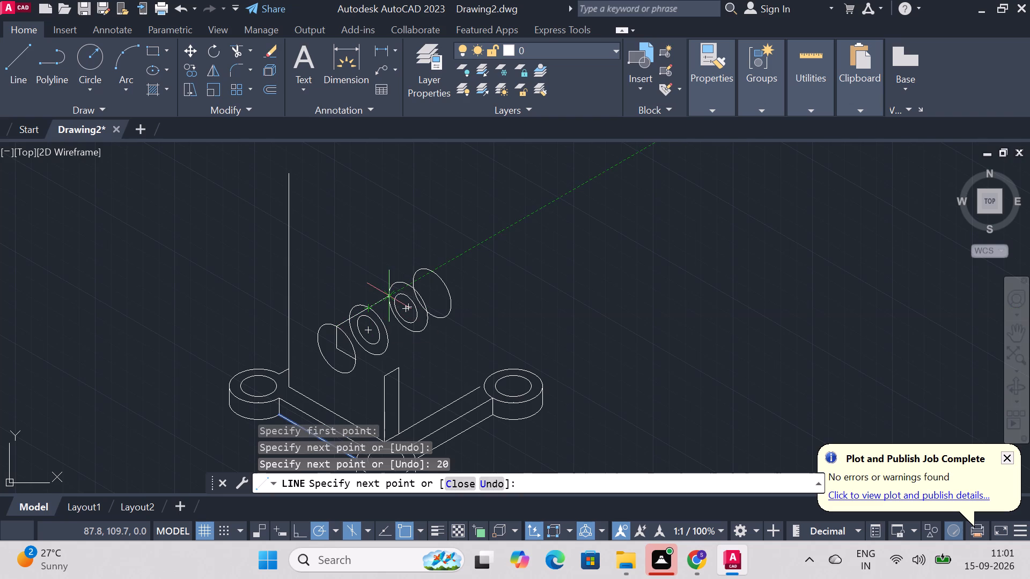
pyautogui.write('25')
pyautogui.press('Return')
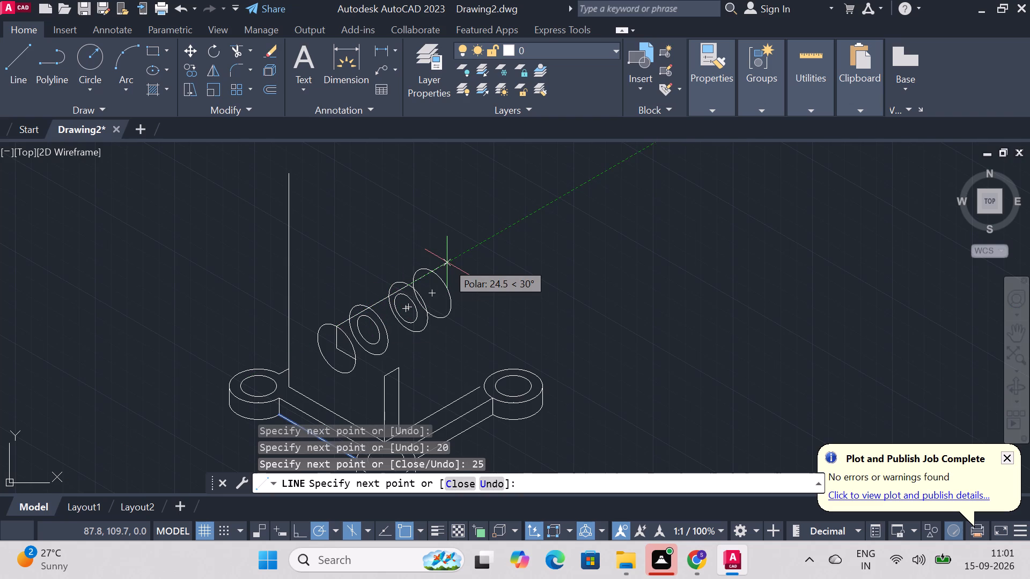
pyautogui.write('15')
pyautogui.press('Return')
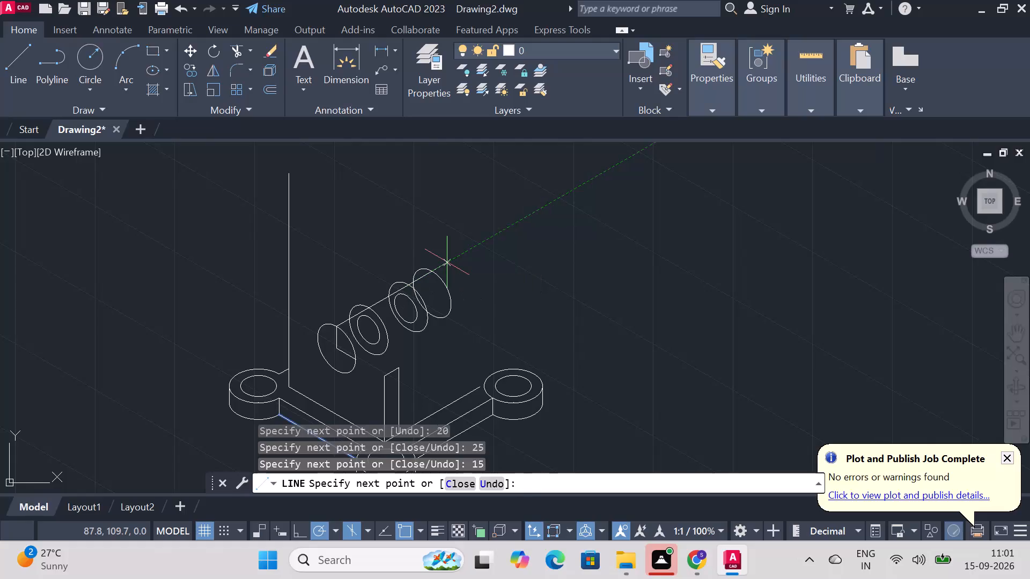
pyautogui.press('Escape')
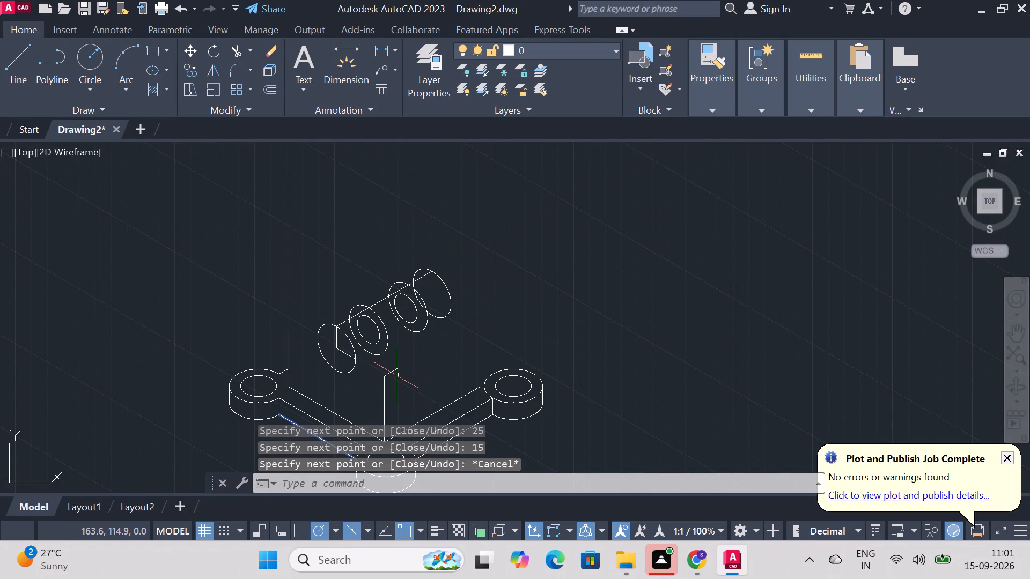
# Draw connected lines of 20, 25 and 15 units along 30° from the edge end of the first isocircle's 330° radius line.
pyautogui.press('l')
pyautogui.press('Return')
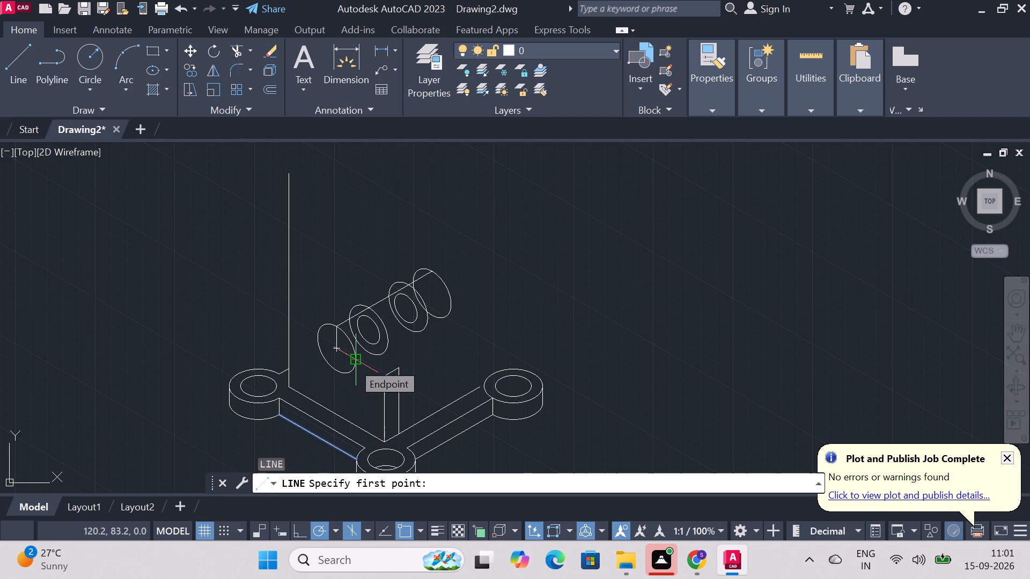
pyautogui.click(352, 362)
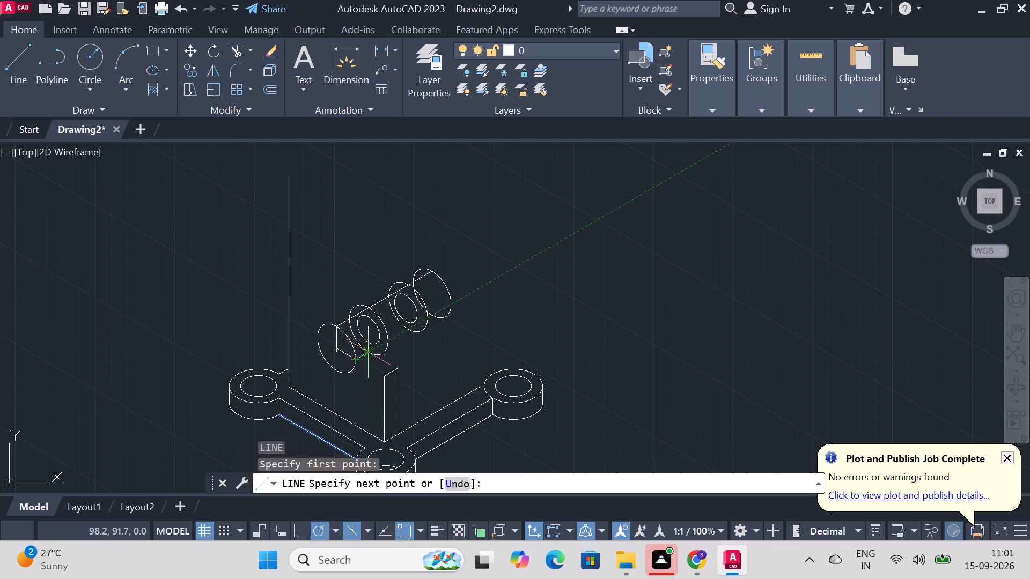
pyautogui.press('2')
pyautogui.press('0')
pyautogui.press('Return')
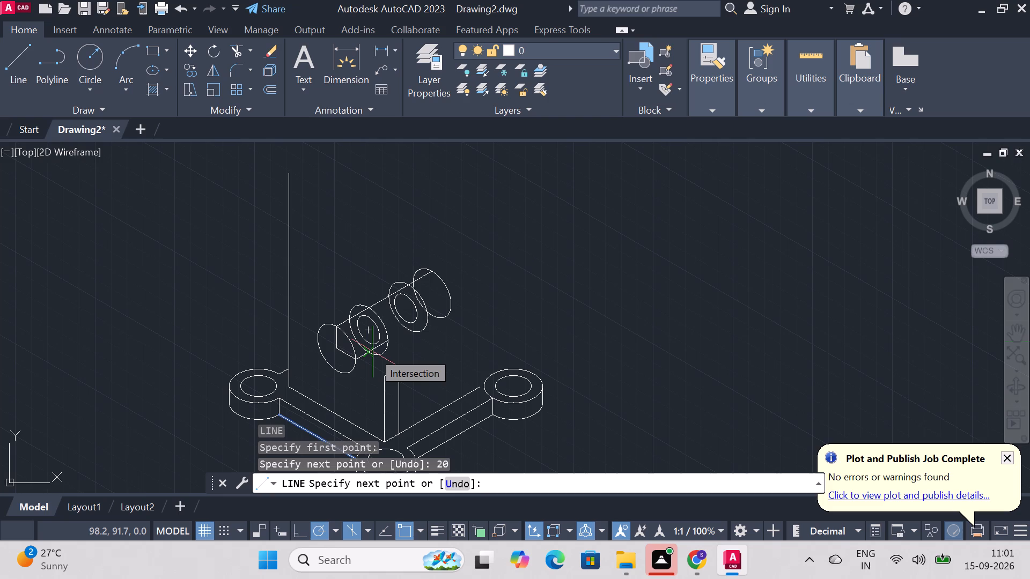
pyautogui.press('2')
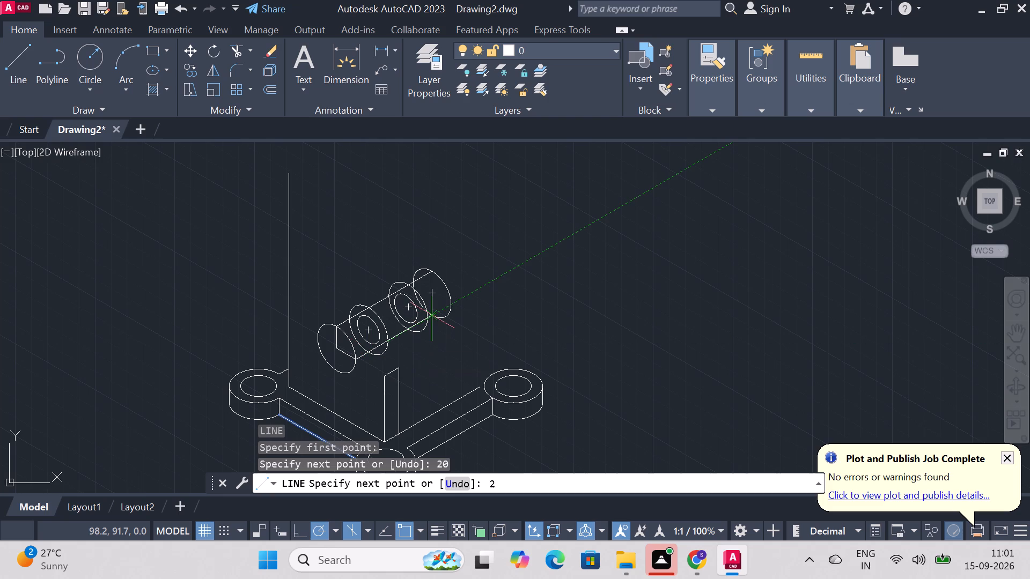
pyautogui.press('5')
pyautogui.press('Return')
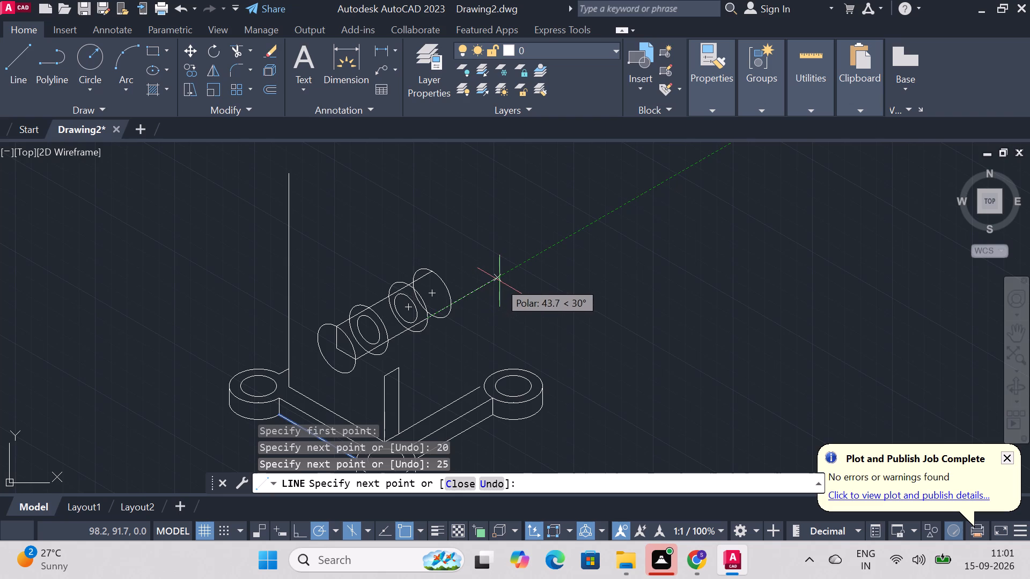
pyautogui.write('15')
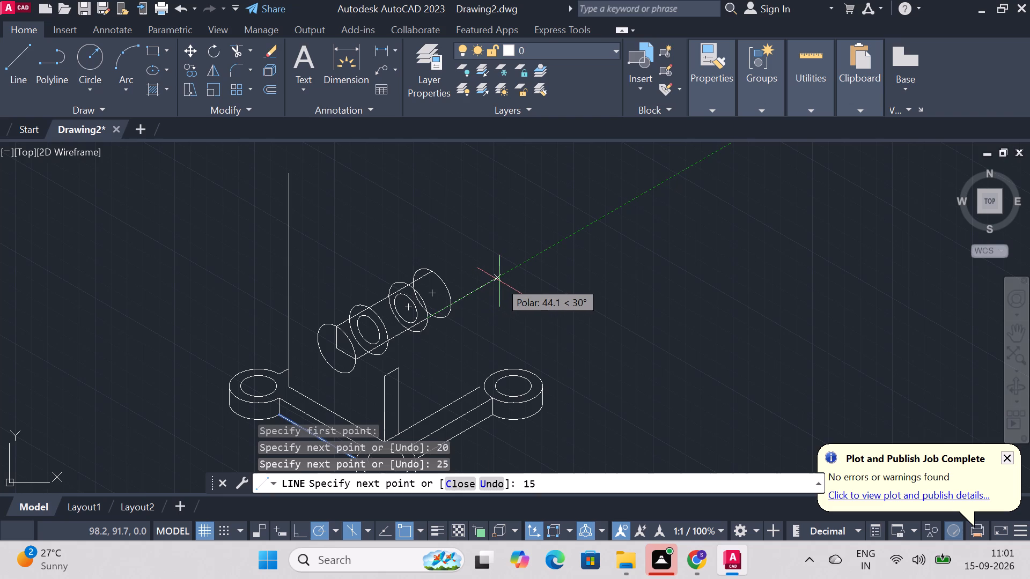
pyautogui.press('Return')
pyautogui.press('Escape')
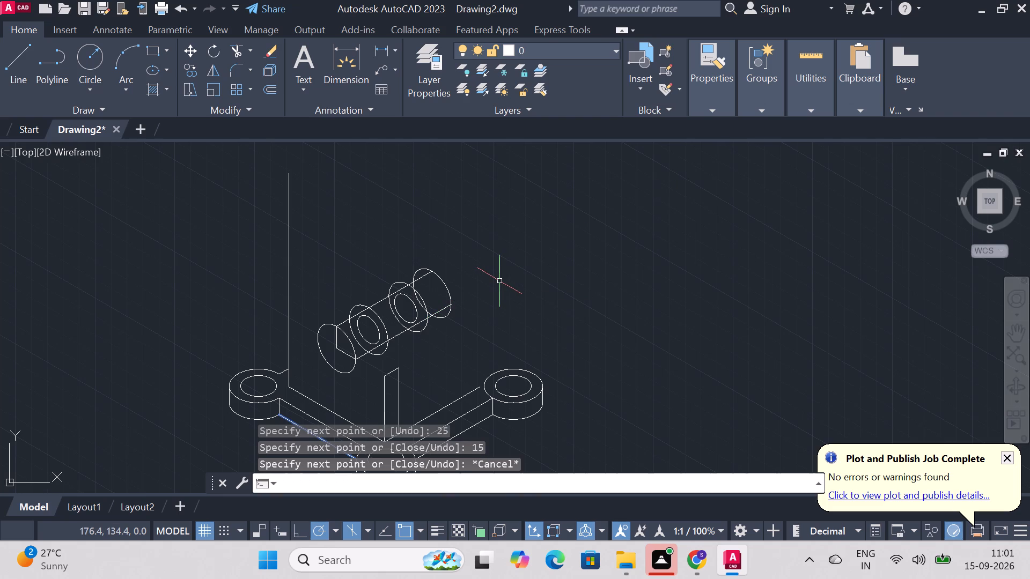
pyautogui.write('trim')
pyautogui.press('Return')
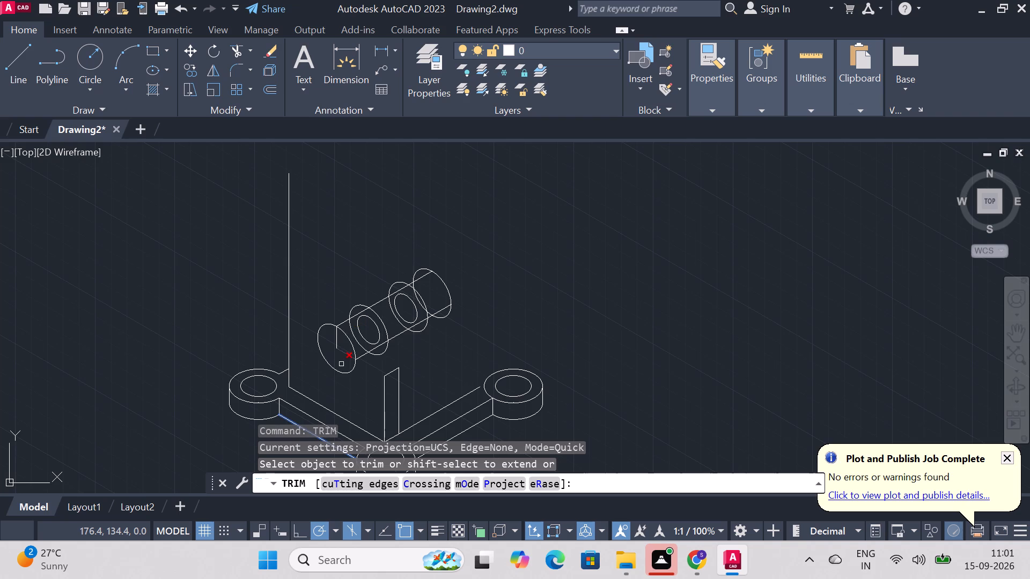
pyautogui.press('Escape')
# Draw the axis from the first isocircle's centre along 30° as connected lines of 20, 25 and 15 units.
pyautogui.press('l')
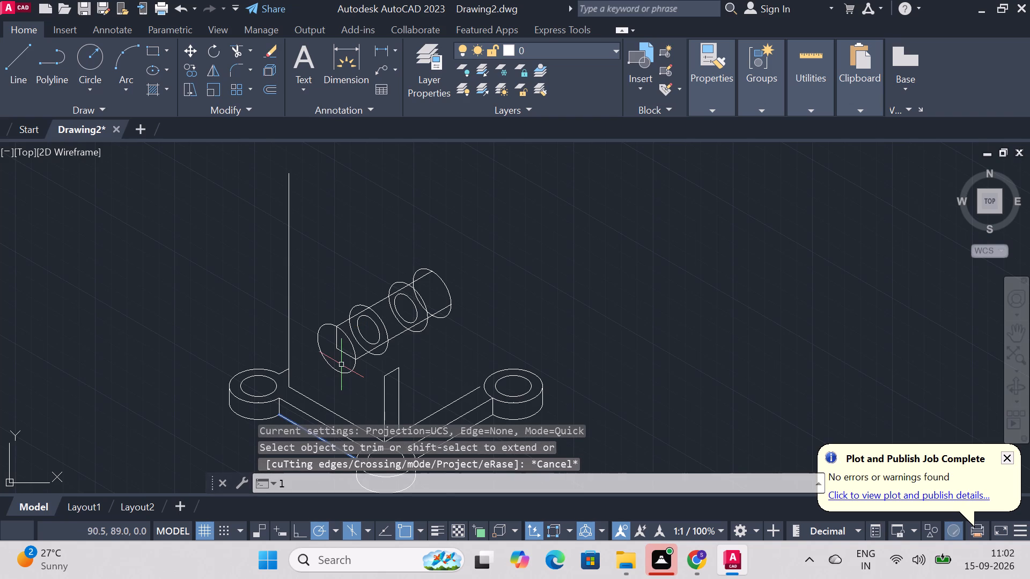
pyautogui.press('Return')
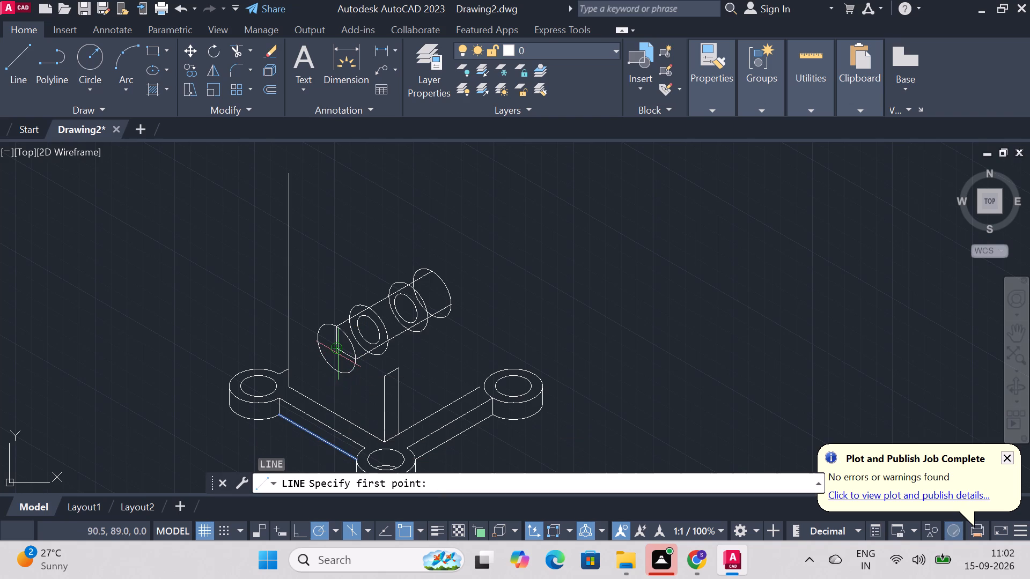
pyautogui.click(339, 353)
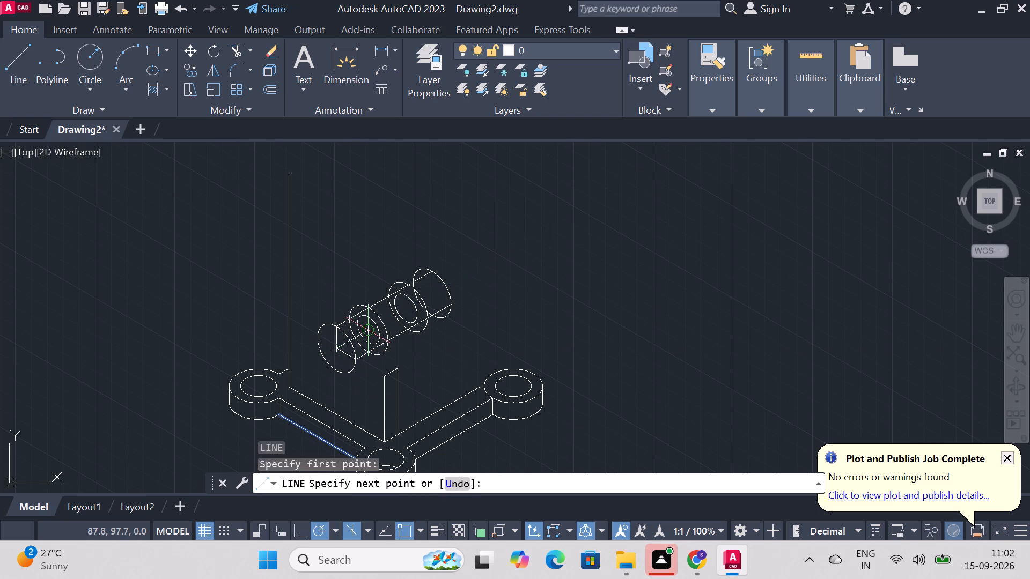
pyautogui.write('20')
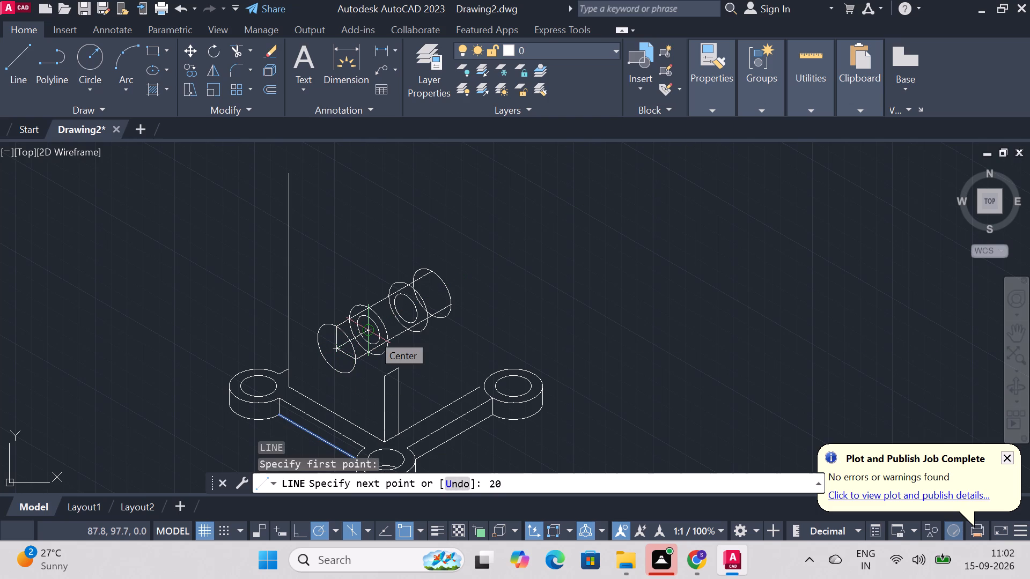
pyautogui.press('Return')
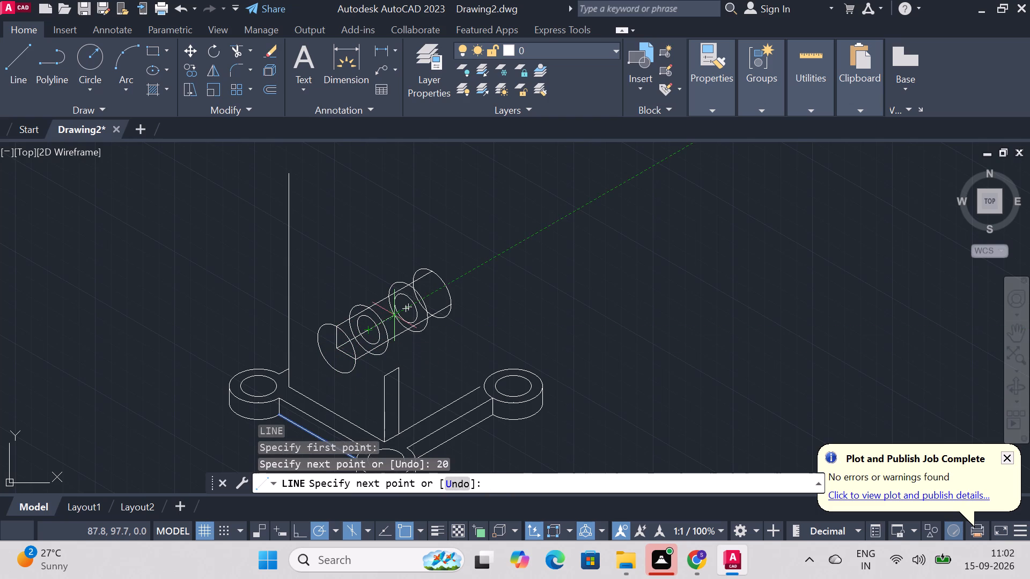
pyautogui.write('25')
pyautogui.press('Return')
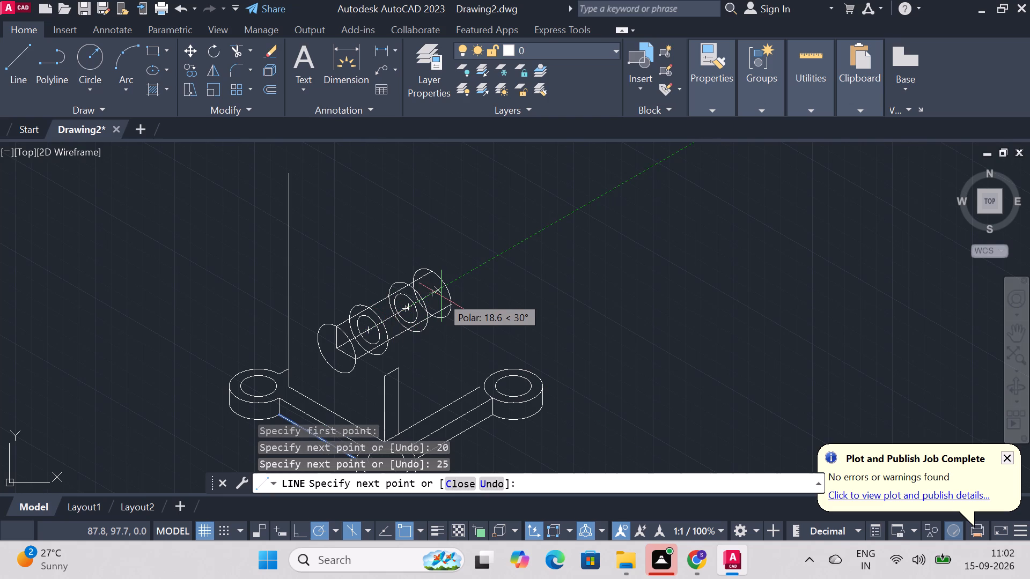
pyautogui.write('15')
pyautogui.press('Return')
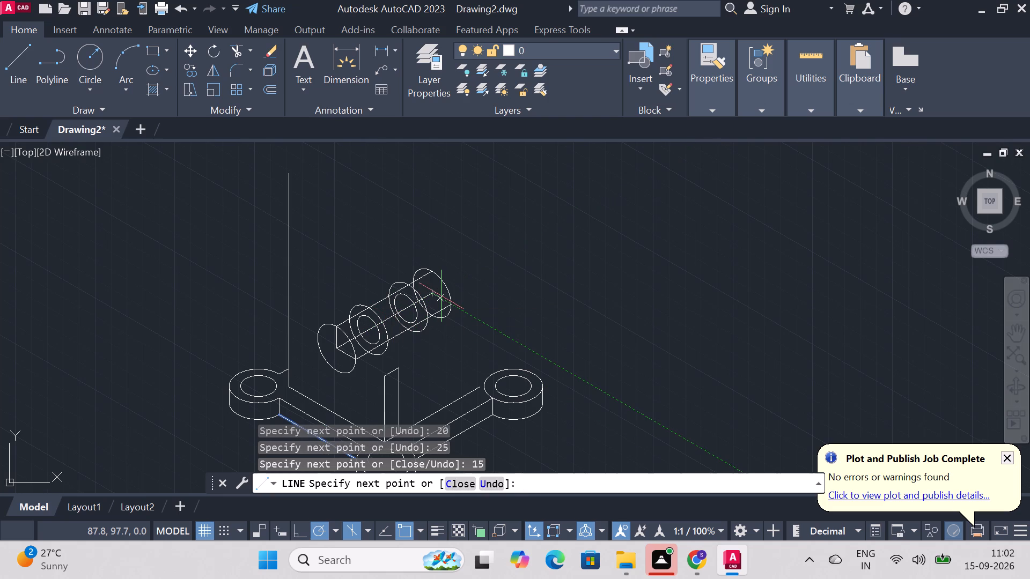
pyautogui.press('Escape')
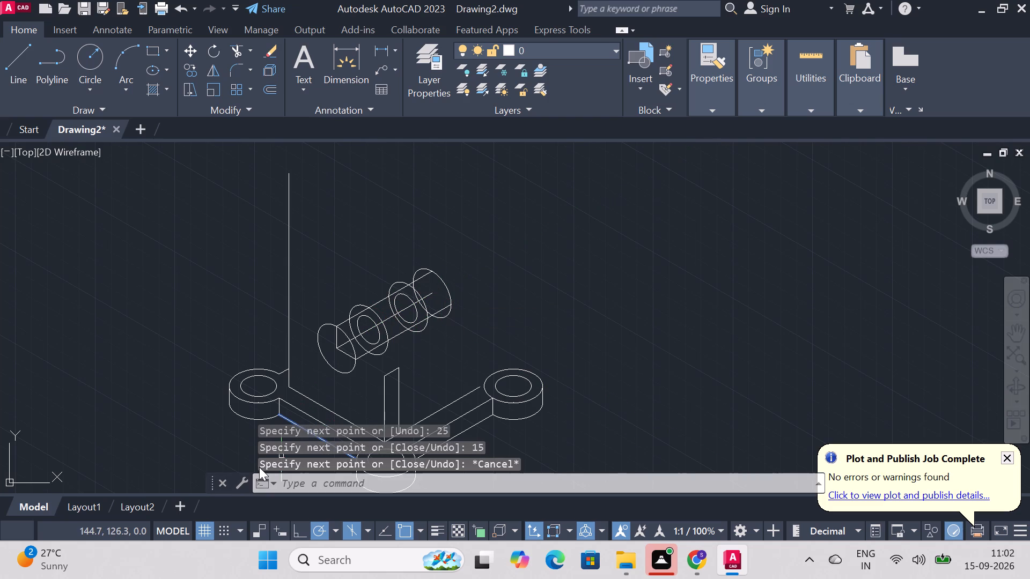
# Draw a vertical radius line from the centre of the second isocircle along the boss axis up to its outer edge.
pyautogui.press('t')
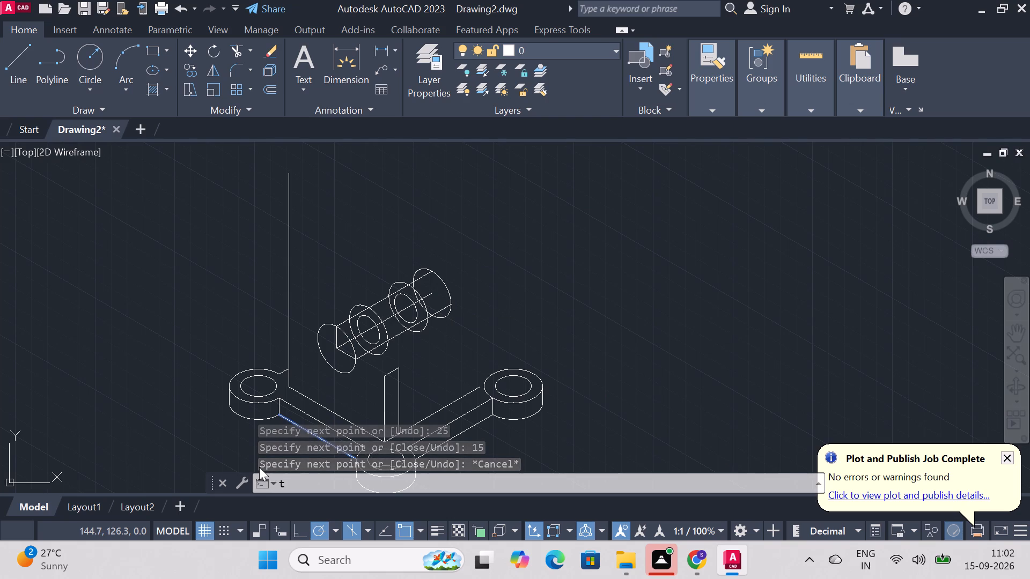
pyautogui.press('Escape')
pyautogui.press('l')
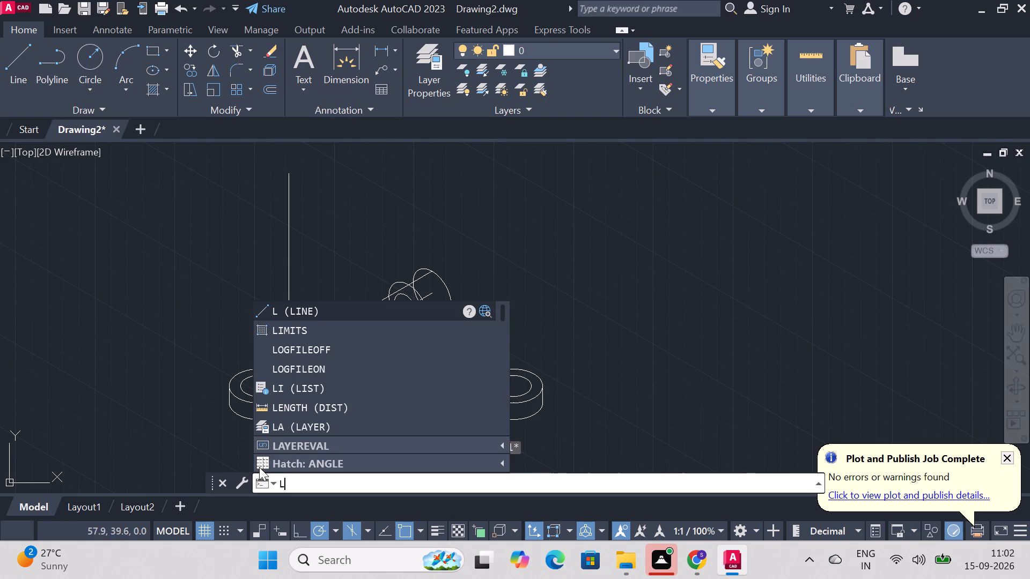
pyautogui.press('Return')
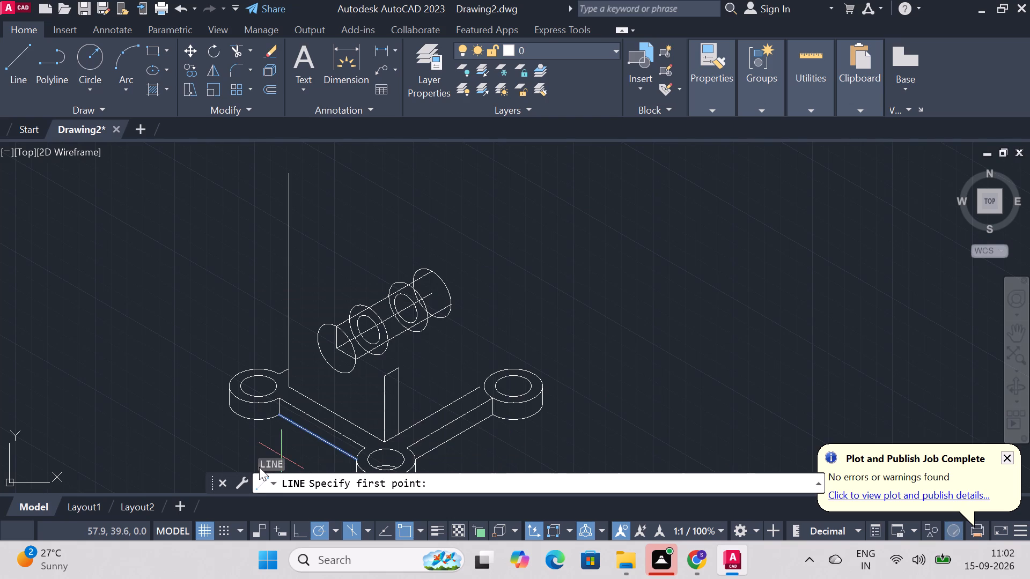
pyautogui.click(369, 334)
pyautogui.click(371, 309)
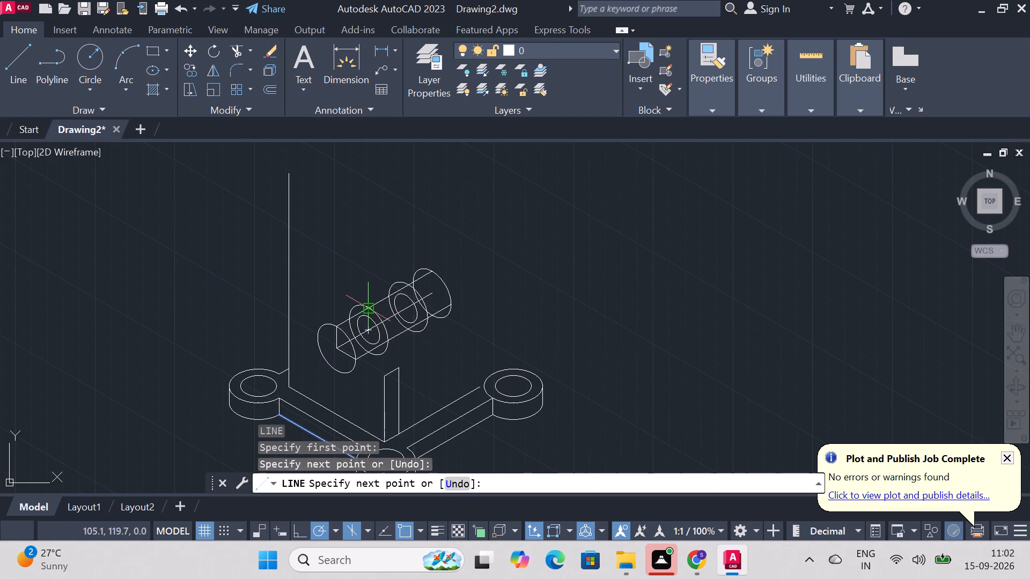
pyautogui.press('Escape')
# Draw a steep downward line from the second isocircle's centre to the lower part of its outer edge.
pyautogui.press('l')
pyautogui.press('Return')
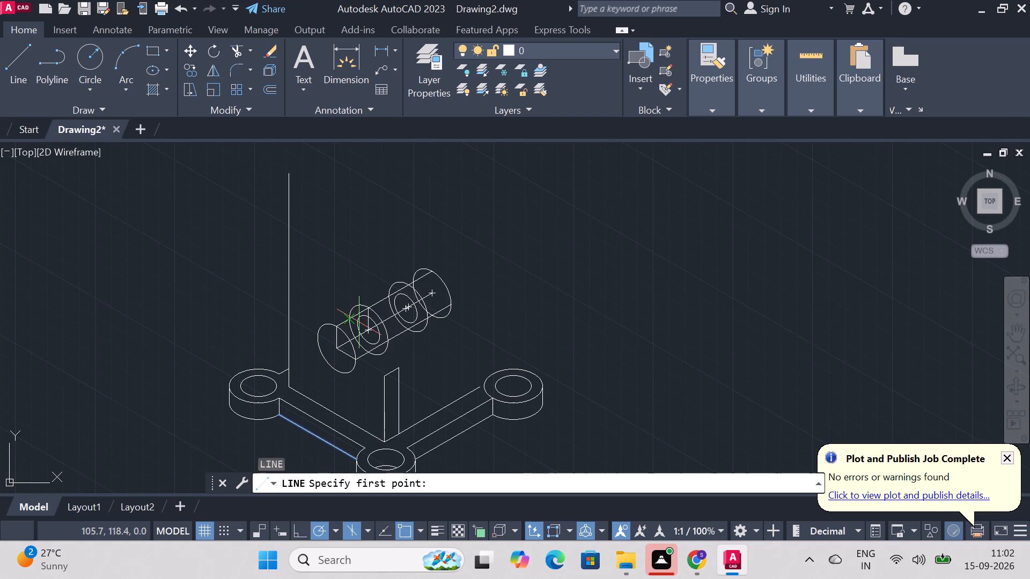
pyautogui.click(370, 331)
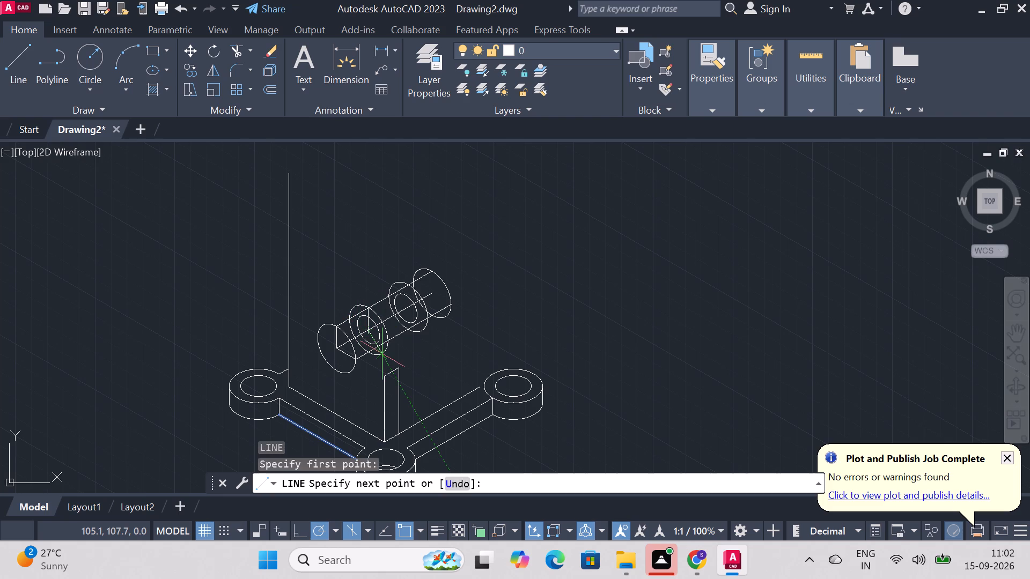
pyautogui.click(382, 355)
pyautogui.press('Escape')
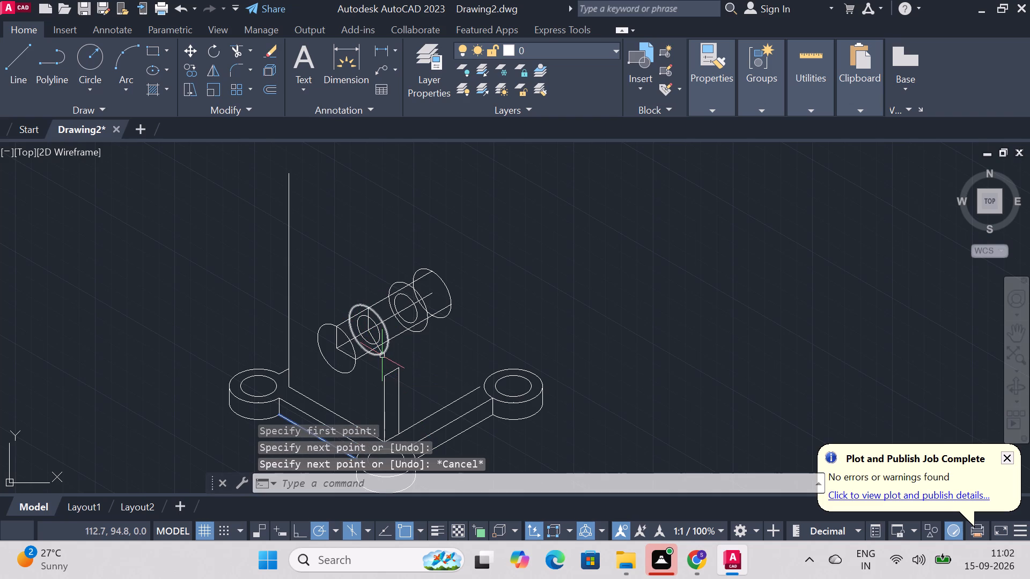
# Draw a vertical radius line from the third isocircle's centre up to its outer edge.
pyautogui.press('l')
pyautogui.press('Return')
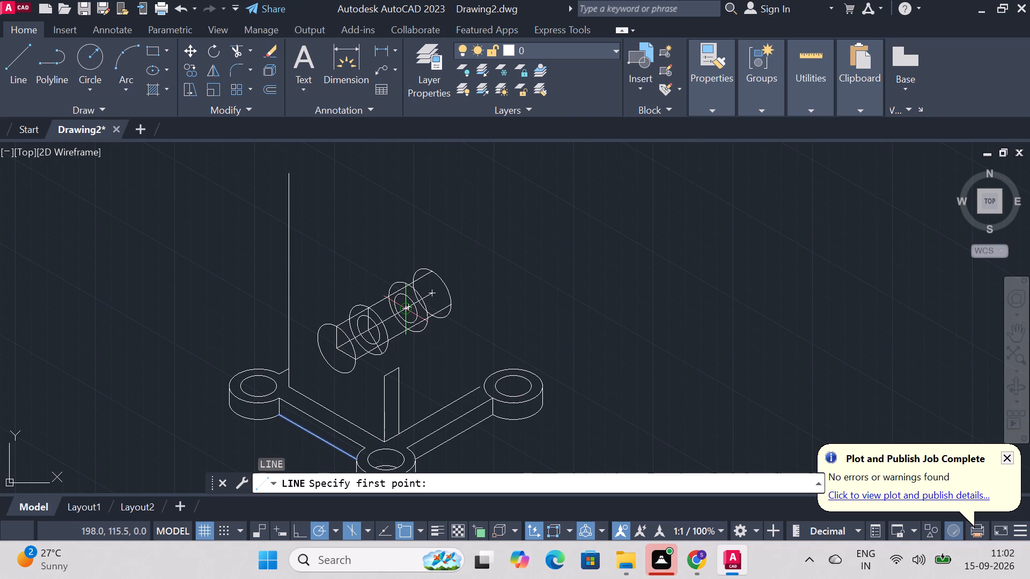
pyautogui.click(407, 310)
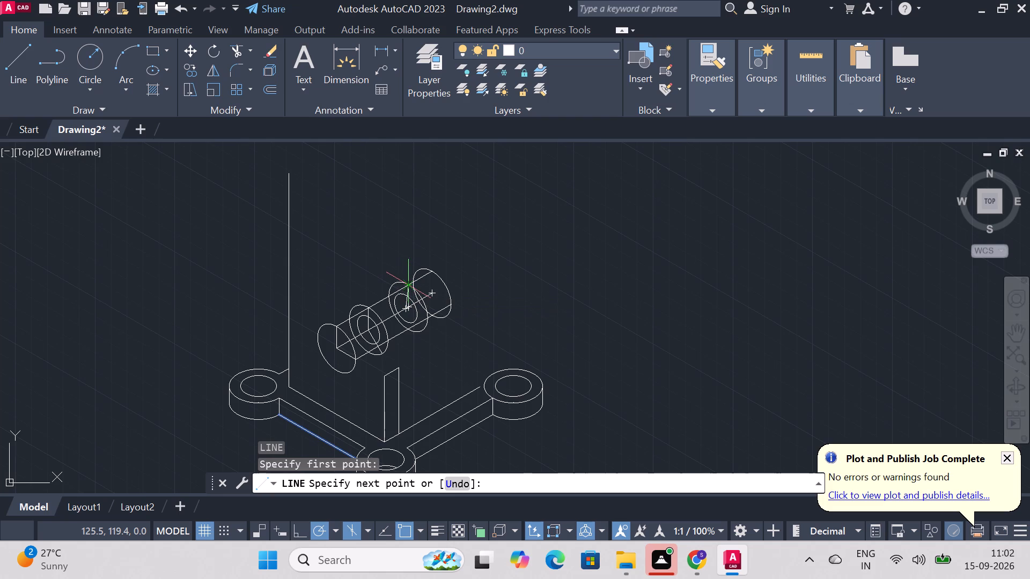
pyautogui.click(403, 285)
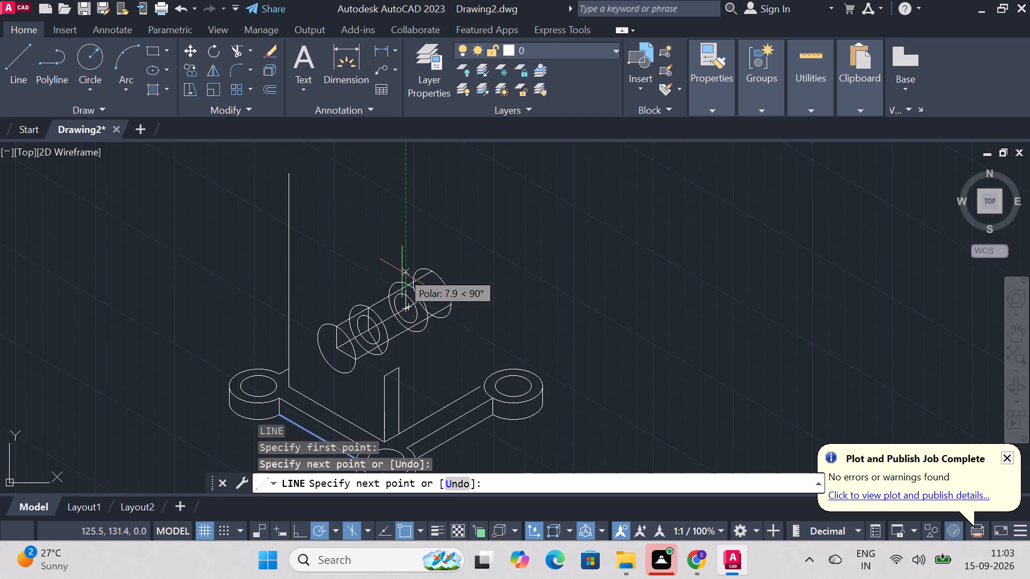
pyautogui.press('Escape')
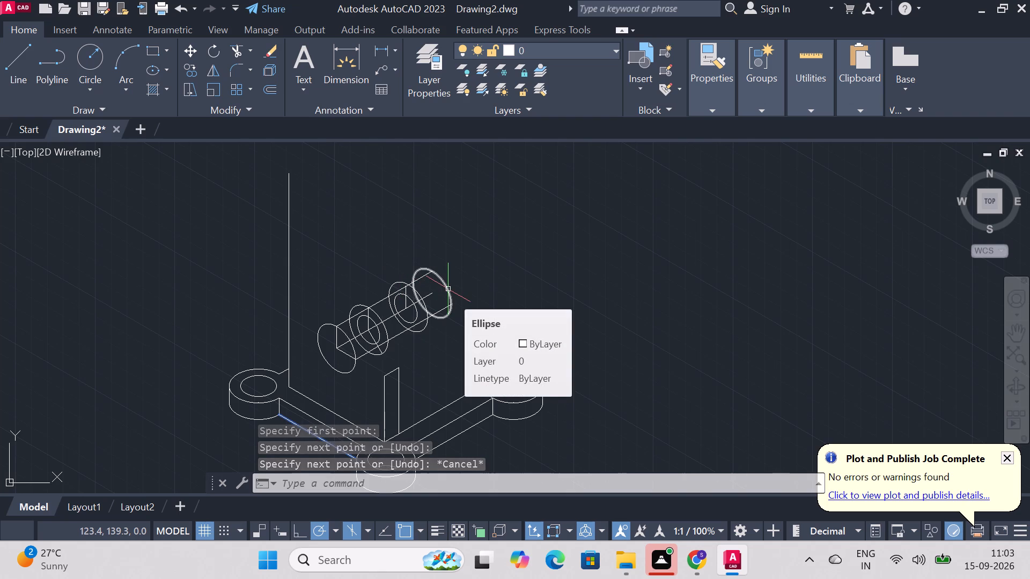
# Draw a line from the fourth isocircle's centre along 330°, extending past its edge.
pyautogui.press('l')
pyautogui.press('Return')
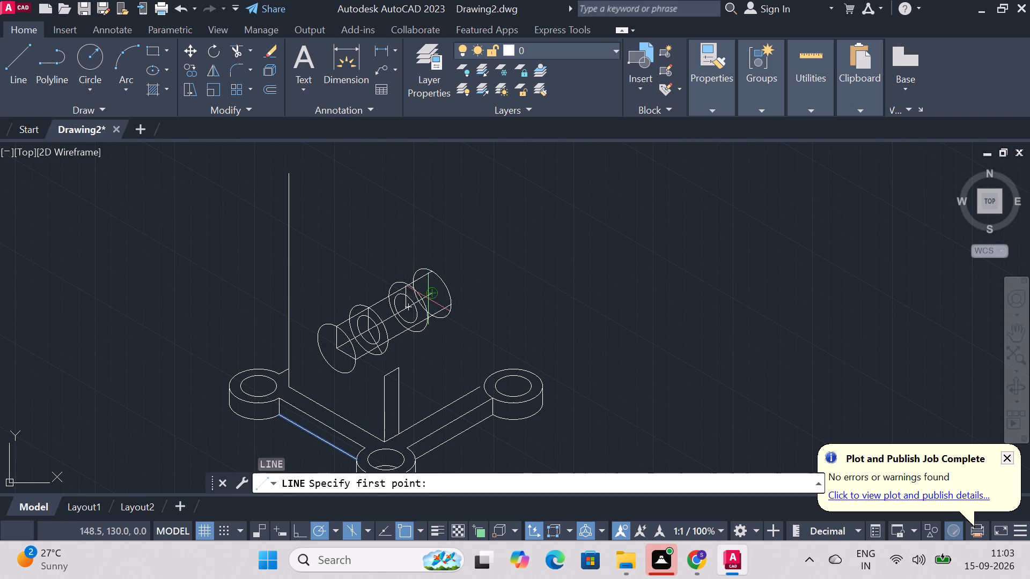
pyautogui.click(433, 295)
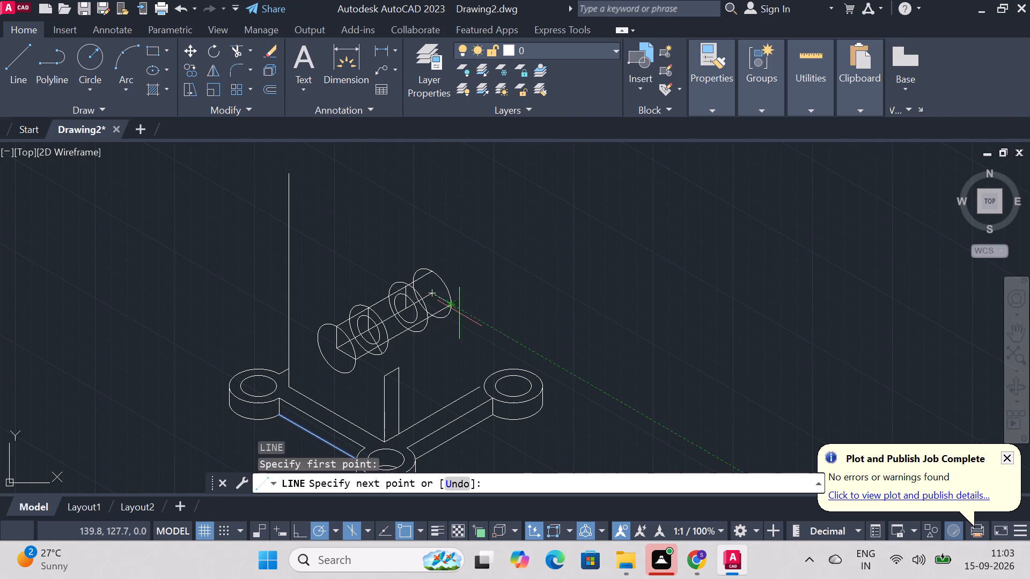
pyautogui.click(465, 318)
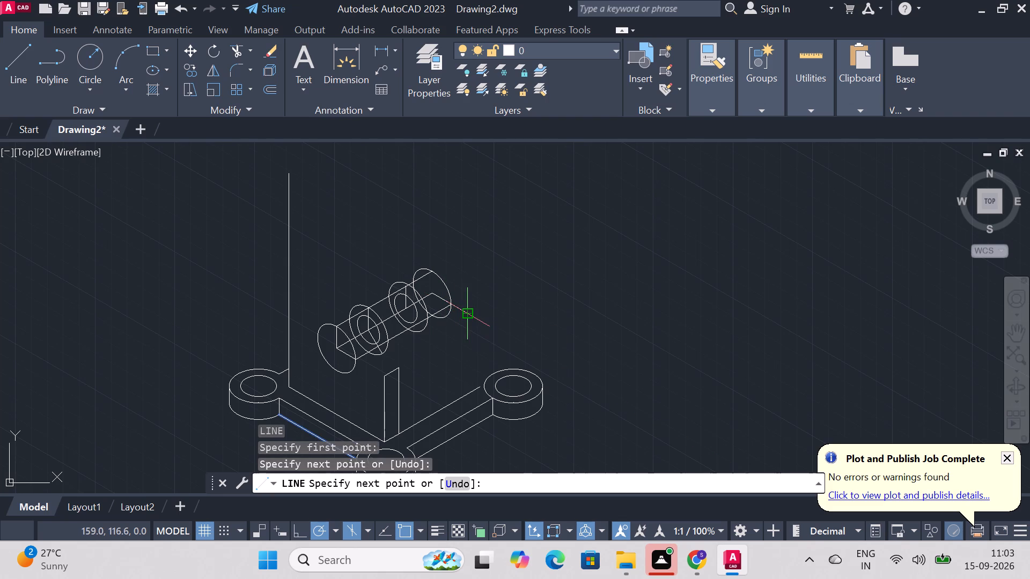
pyautogui.press('Escape')
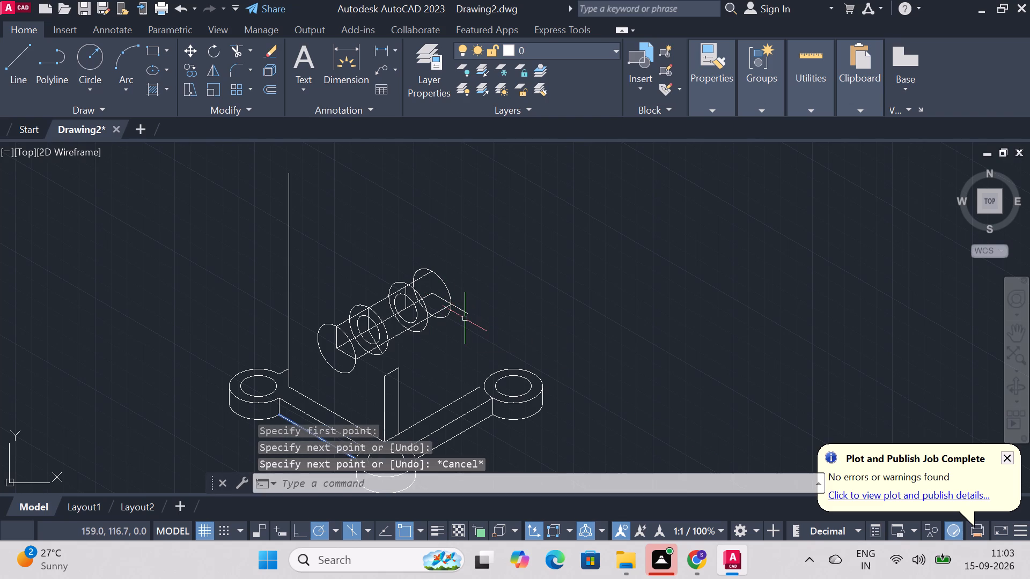
# Draw a line from the fourth isocircle's centre straight up, extending past its edge.
pyautogui.press('l')
pyautogui.press('Return')
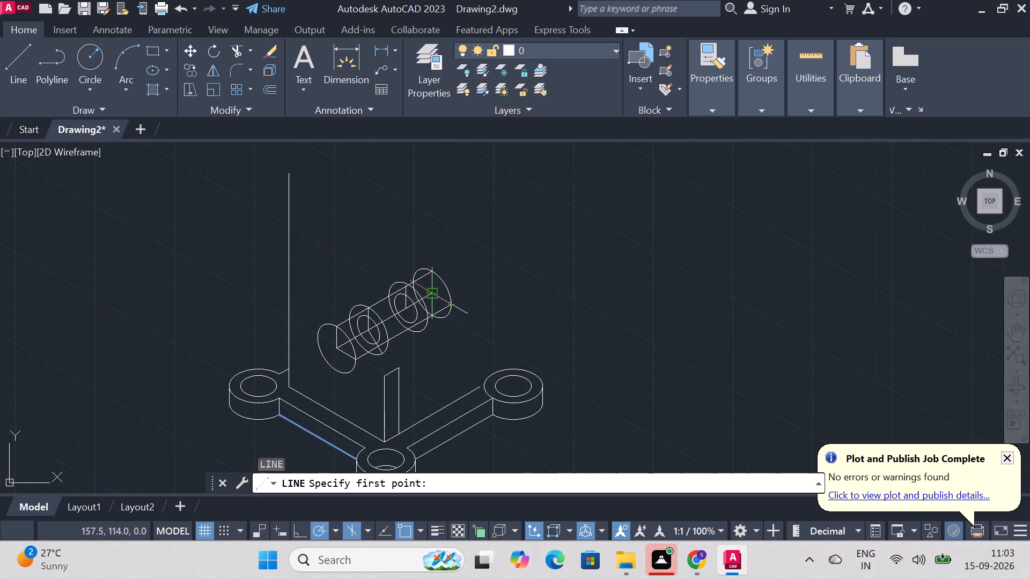
pyautogui.click(436, 293)
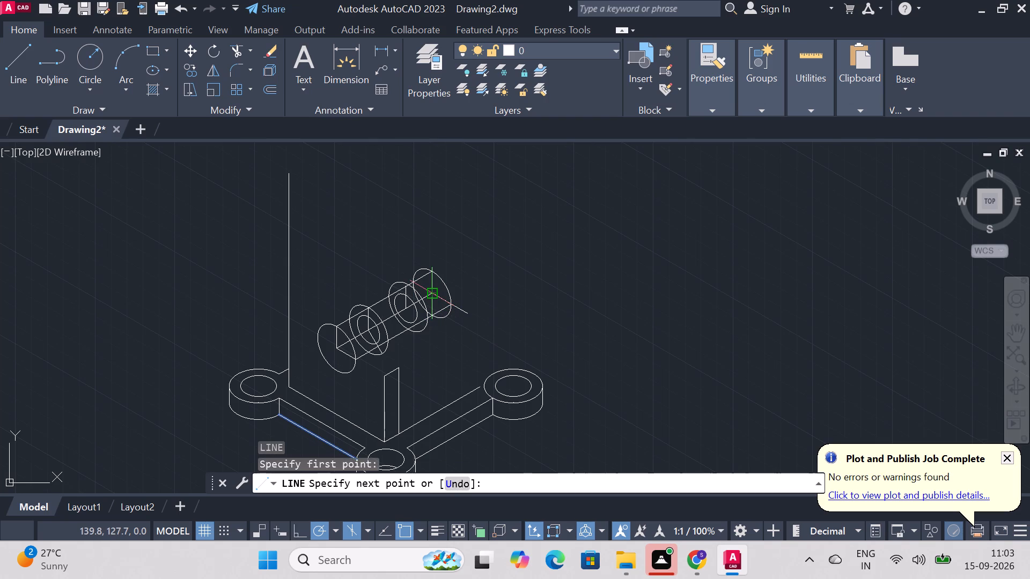
pyautogui.click(431, 254)
pyautogui.press('Escape')
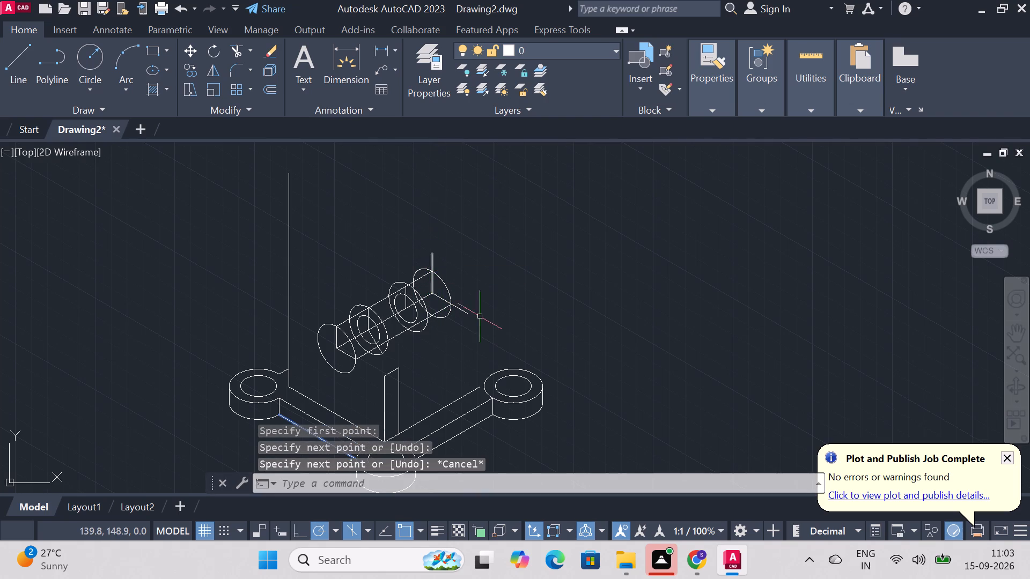
# Trim the overhanging ends of the vertical and 330° lines back to the fourth isocircle's edge.
pyautogui.write('trim')
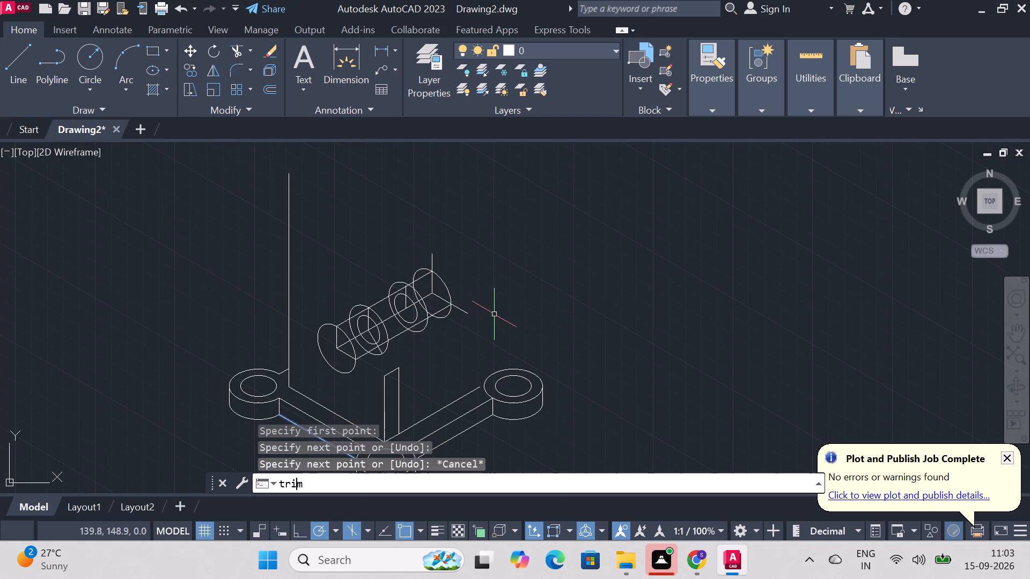
pyautogui.press('Return')
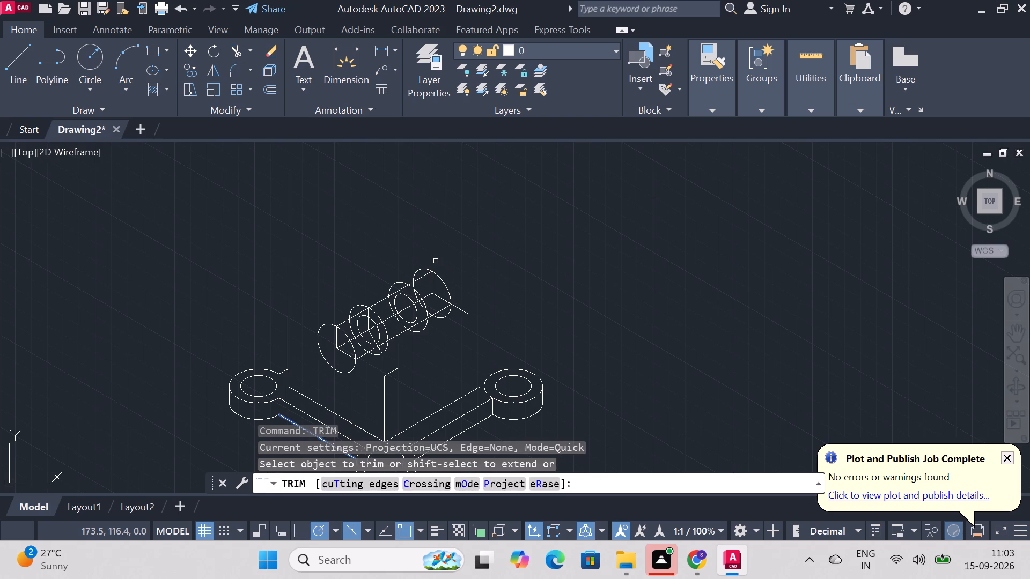
pyautogui.click(432, 264)
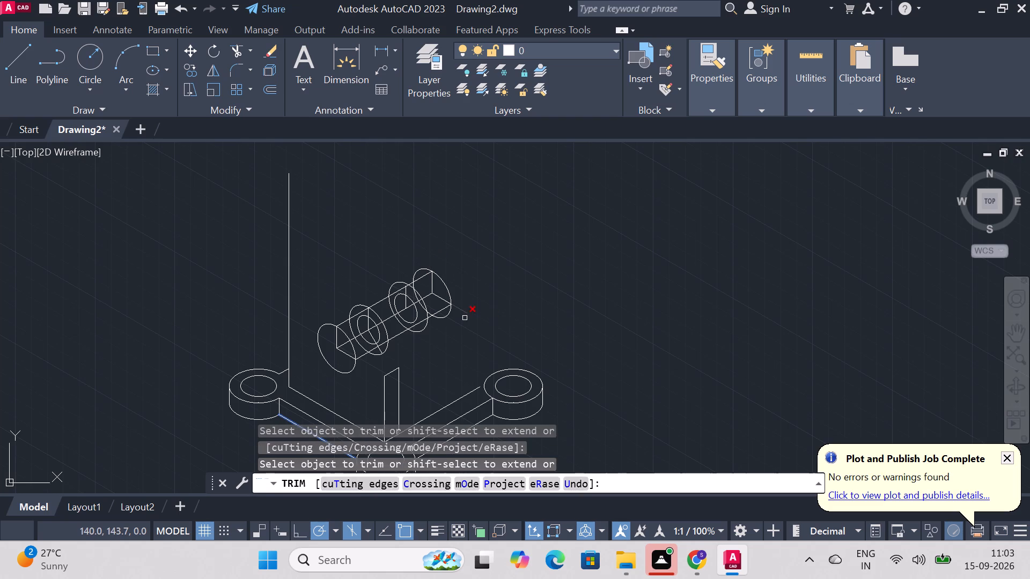
pyautogui.click(464, 313)
pyautogui.press('Escape')
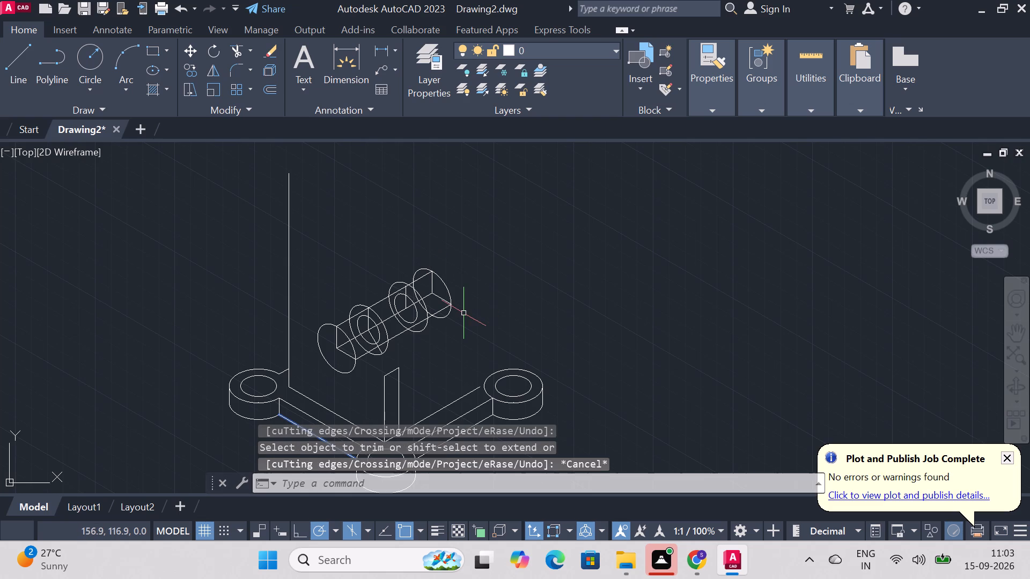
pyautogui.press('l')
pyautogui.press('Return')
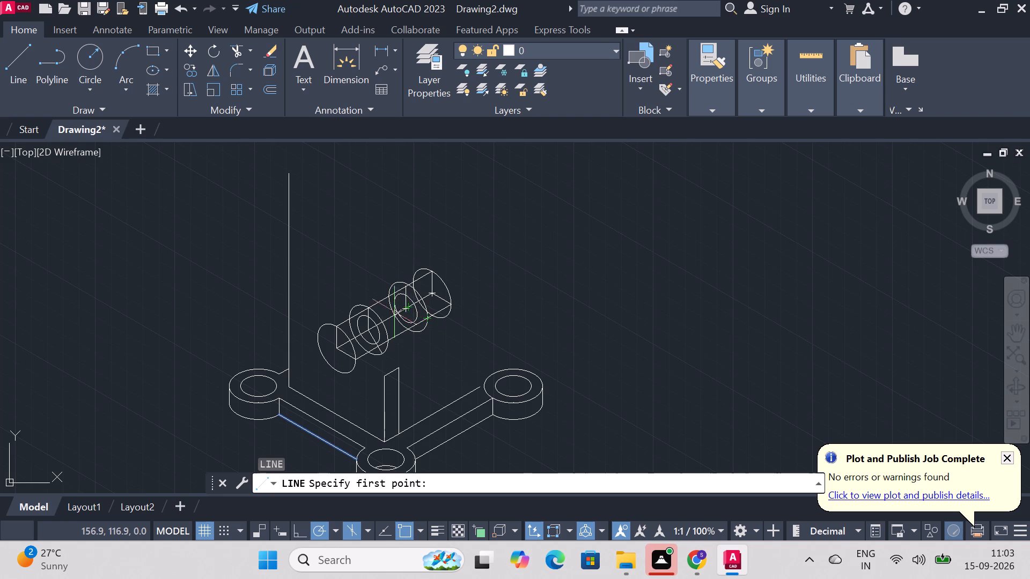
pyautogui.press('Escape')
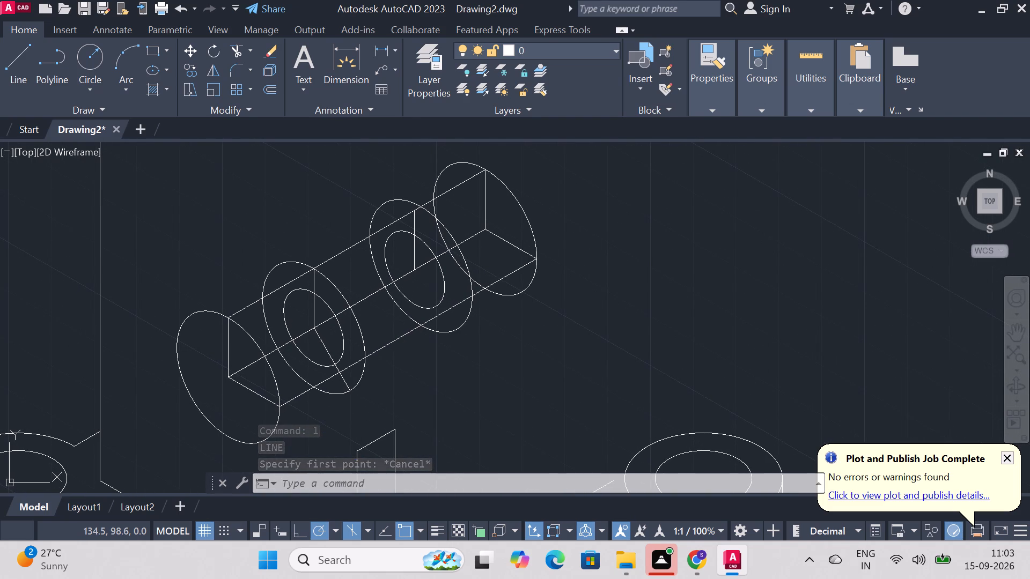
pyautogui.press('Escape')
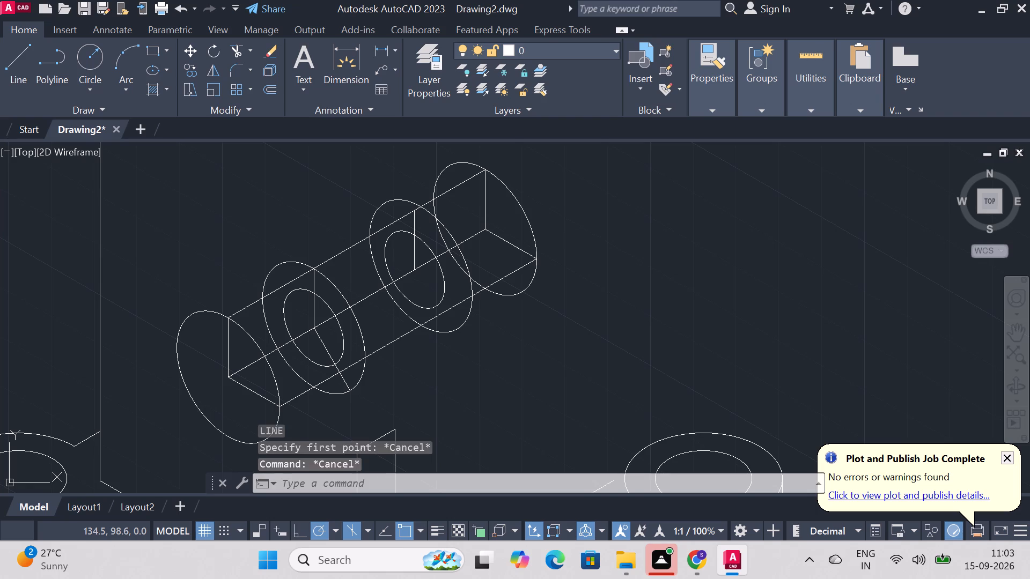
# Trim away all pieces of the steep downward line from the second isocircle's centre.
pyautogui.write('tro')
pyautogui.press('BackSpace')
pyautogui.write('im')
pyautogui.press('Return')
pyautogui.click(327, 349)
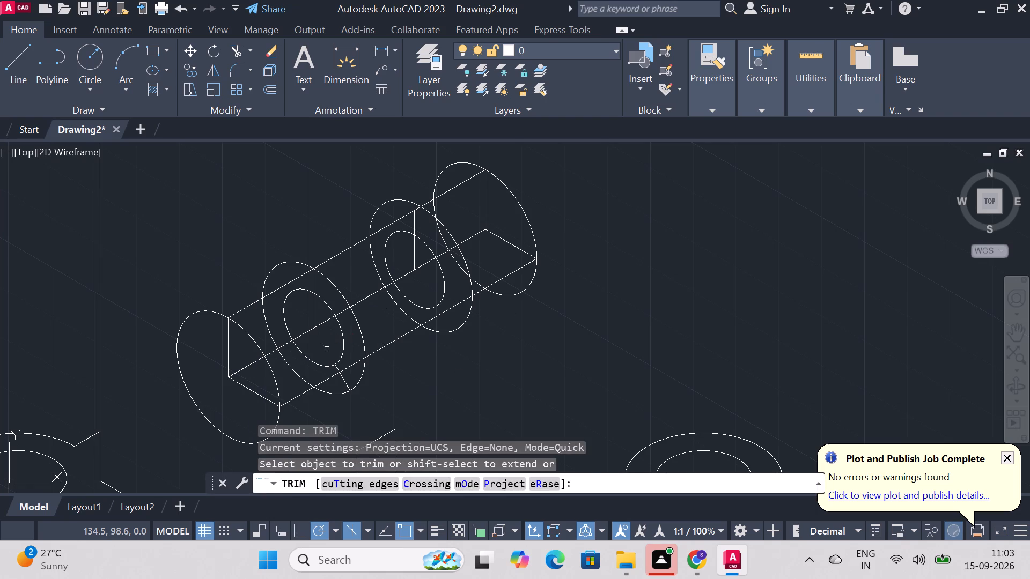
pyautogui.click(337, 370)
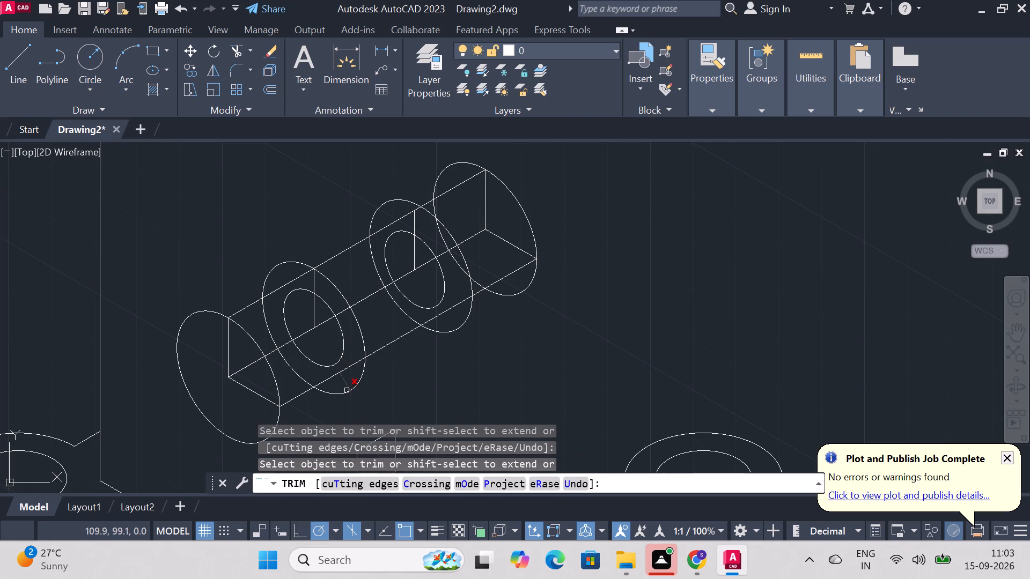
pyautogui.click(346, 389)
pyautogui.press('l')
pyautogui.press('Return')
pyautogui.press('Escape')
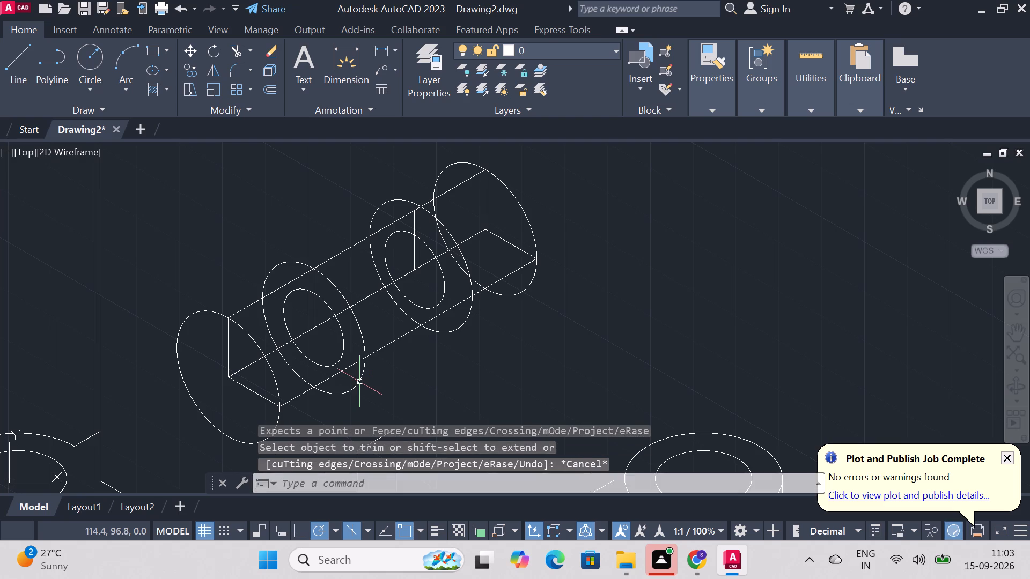
# Draw connected line segments along 330° from the second isocircle's centre through its inner circle to its outer circle.
pyautogui.press('l')
pyautogui.press('Return')
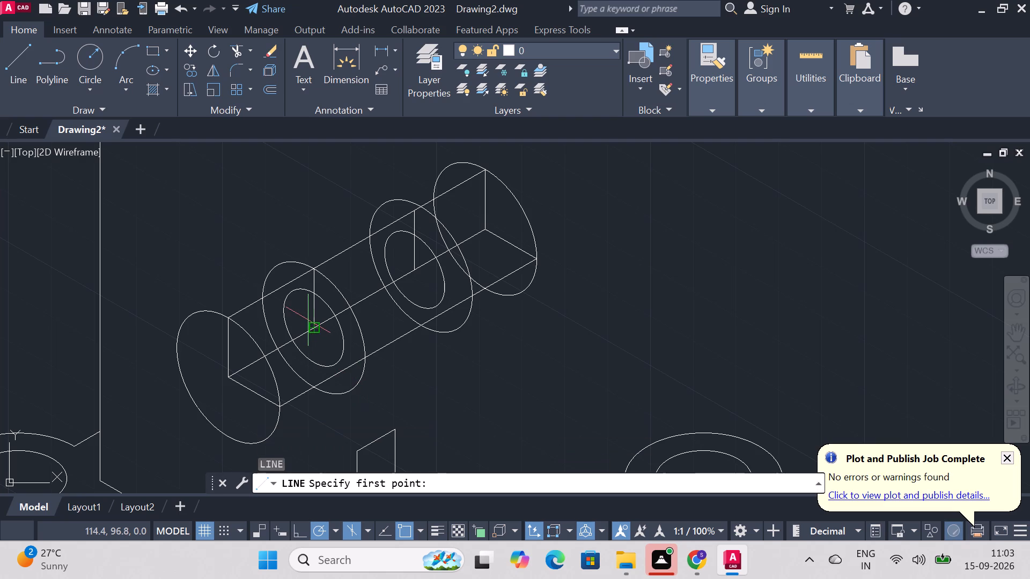
pyautogui.click(314, 331)
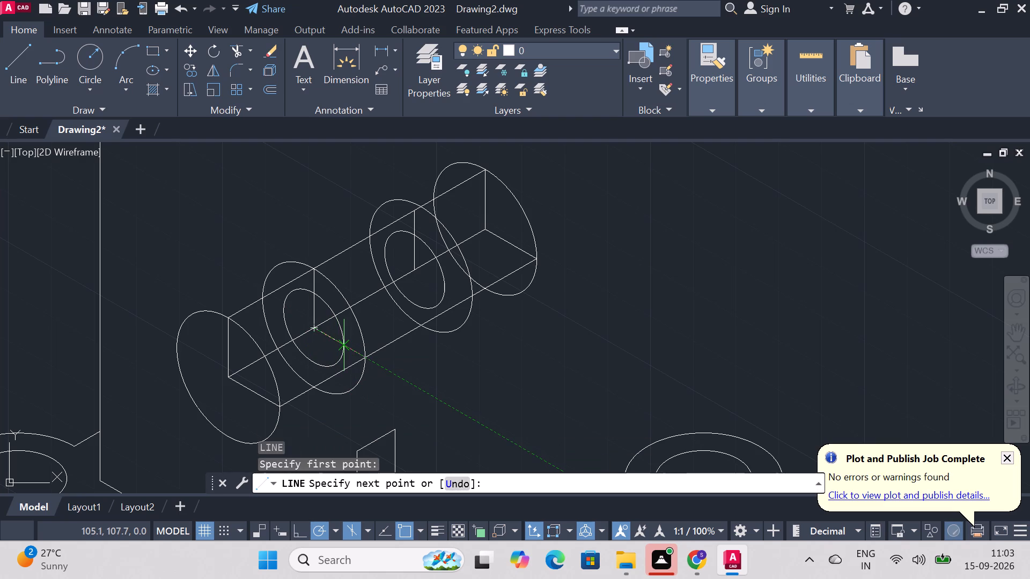
pyautogui.click(339, 344)
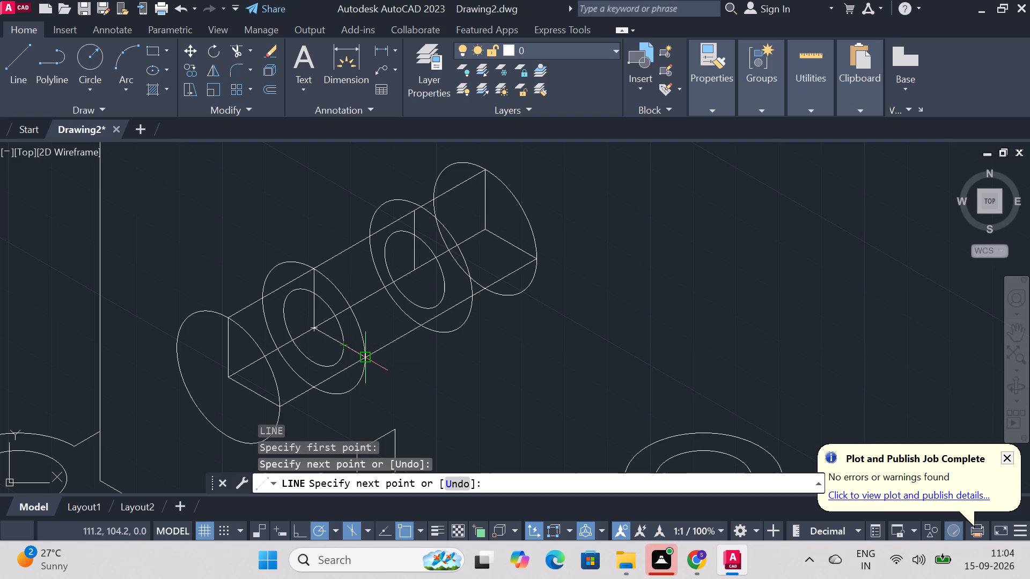
pyautogui.click(360, 356)
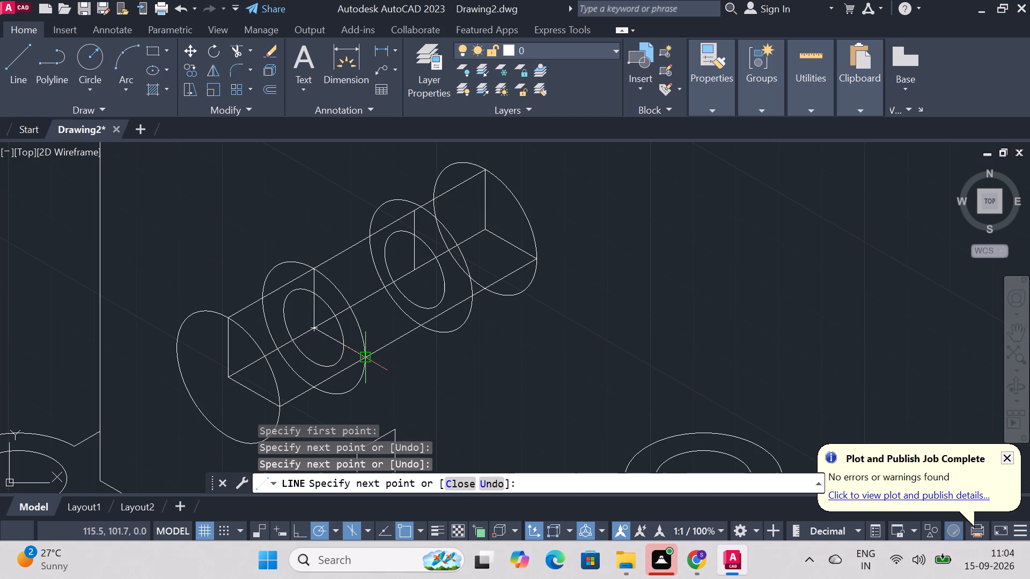
pyautogui.press('Escape')
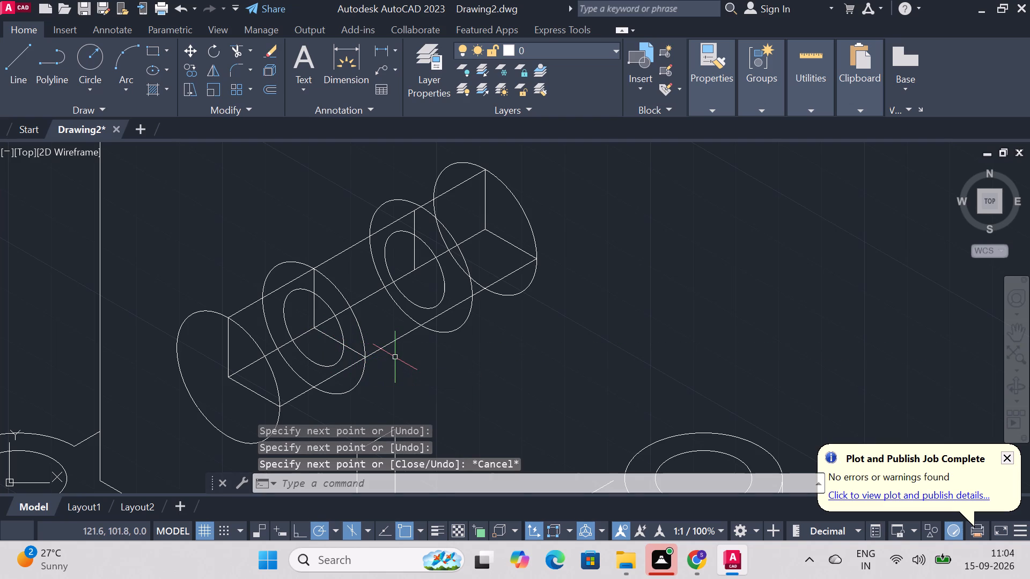
# Draw connected line segments along 330° from the third isocircle's centre through its inner circle to its outer circle.
pyautogui.press('l')
pyautogui.press('Return')
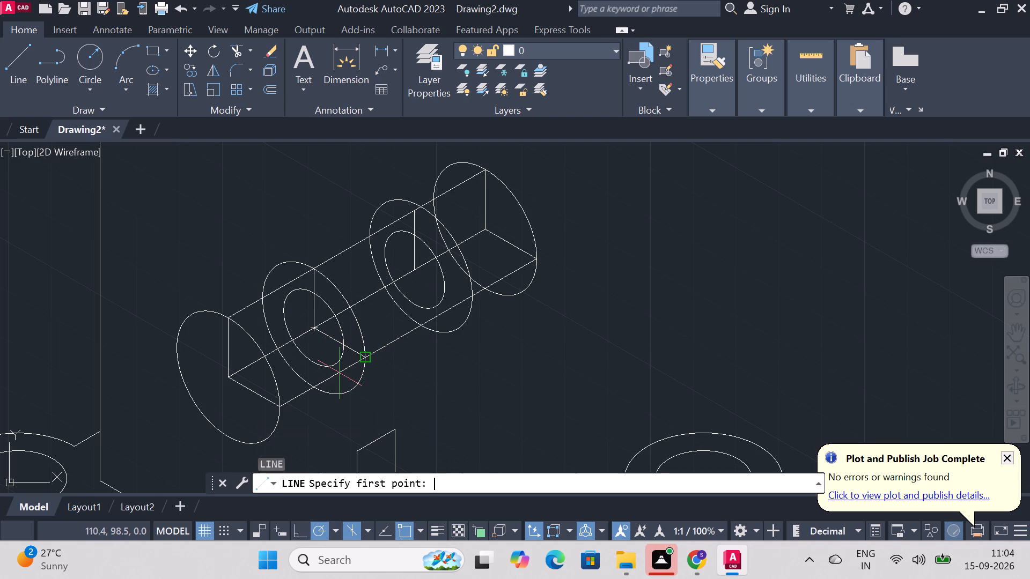
pyautogui.click(415, 273)
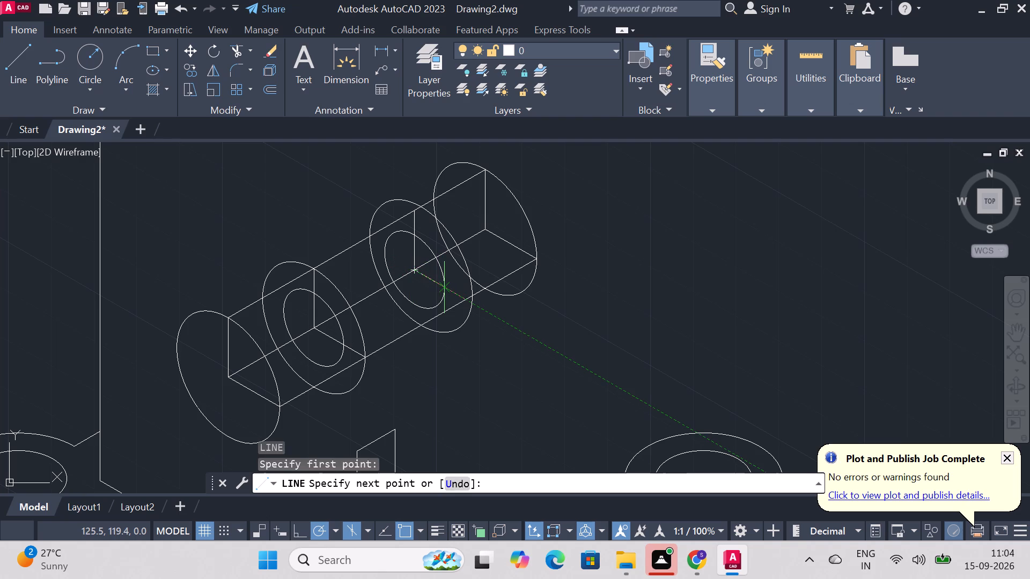
pyautogui.click(442, 292)
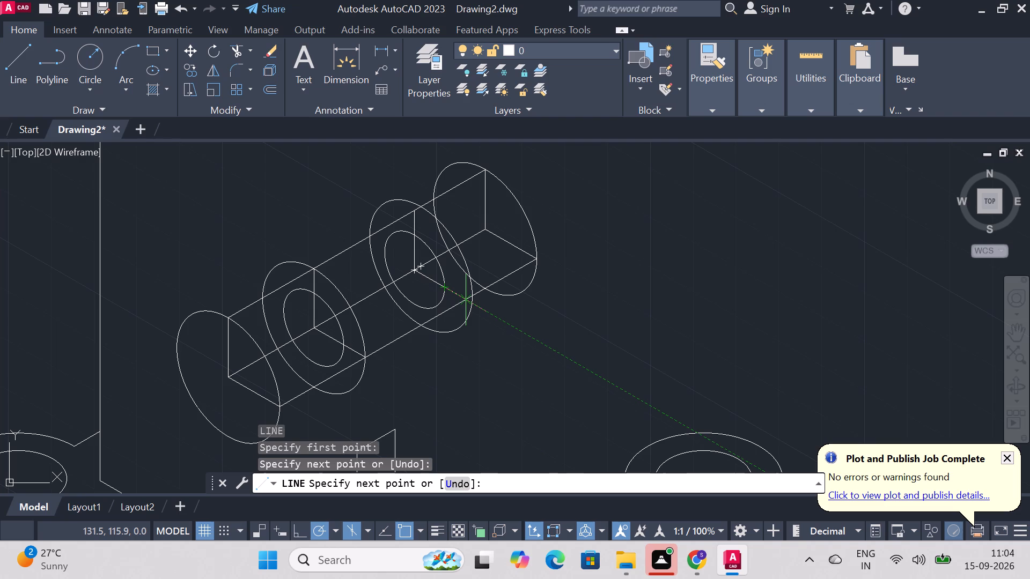
pyautogui.click(466, 304)
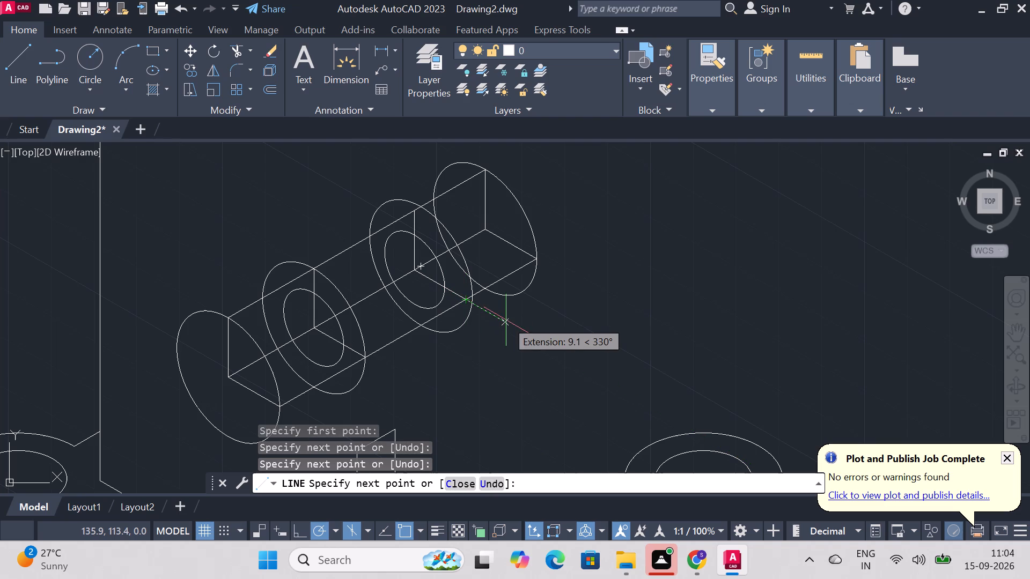
pyautogui.press('Escape')
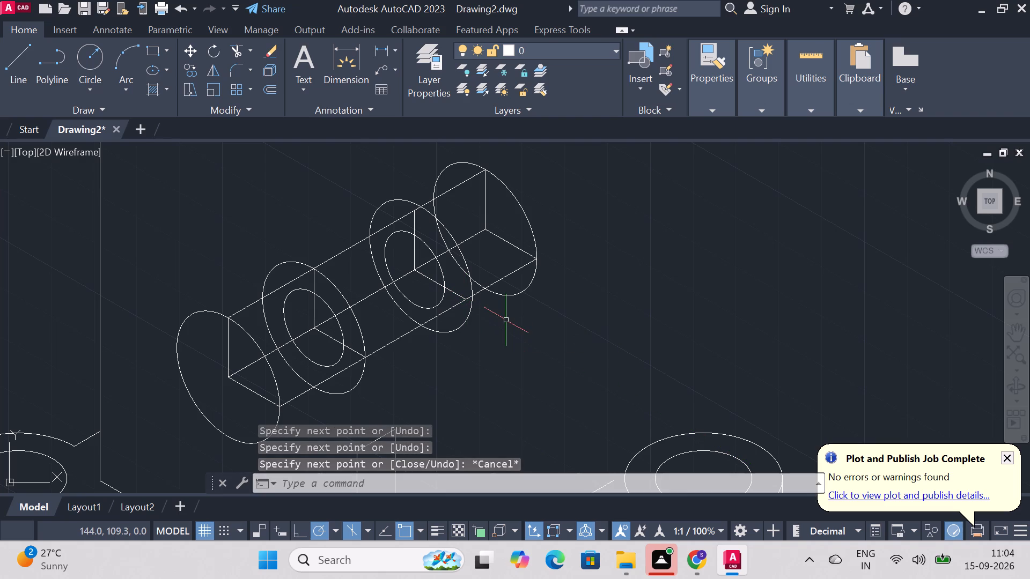
pyautogui.press('Escape')
# Trim the fourth isocircle and the third pair's outer and inner circles between their vertical and 330° lines.
pyautogui.write('trim')
pyautogui.press('Return')
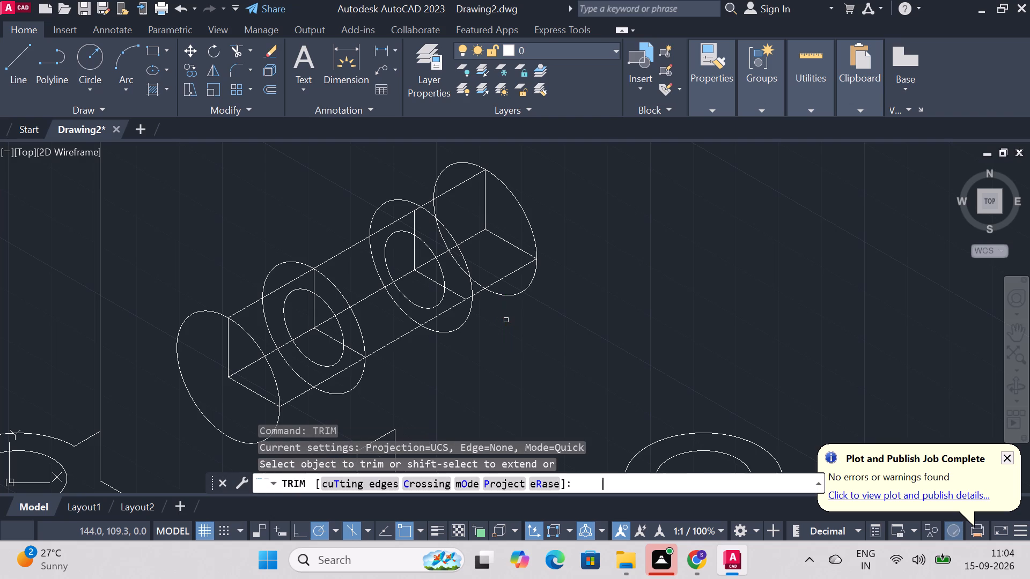
pyautogui.click(509, 195)
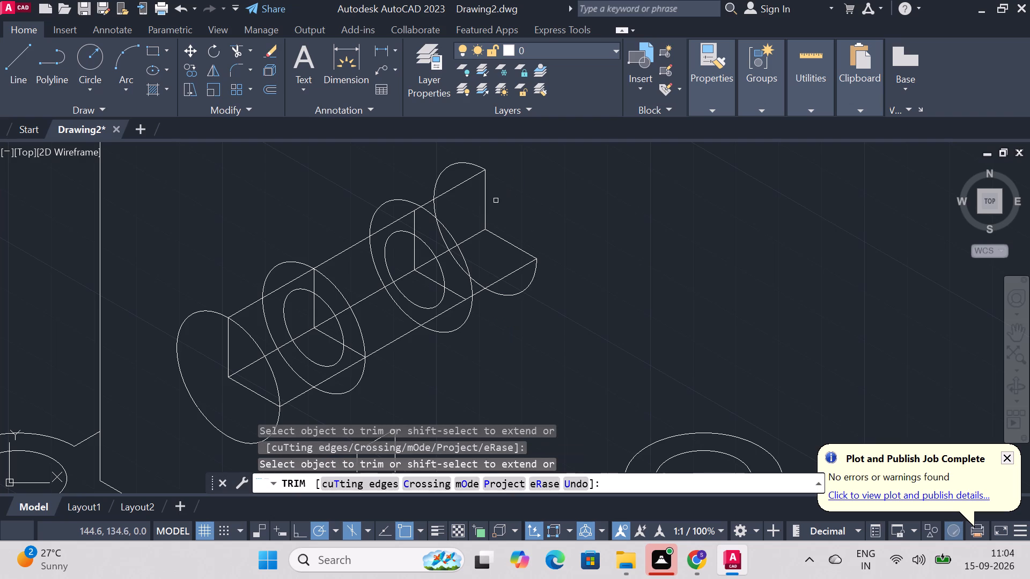
pyautogui.click(448, 227)
pyautogui.click(429, 214)
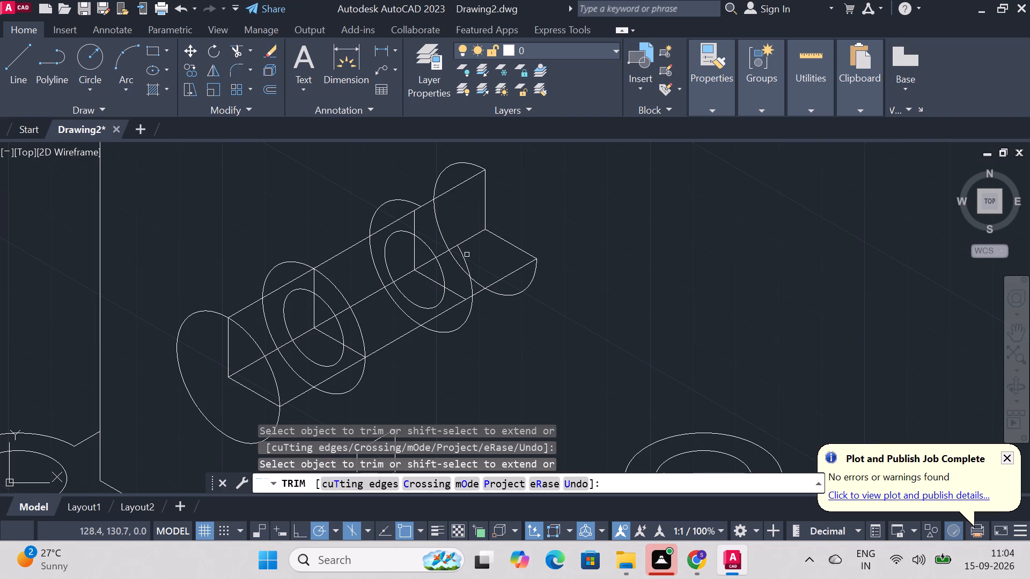
pyautogui.click(465, 256)
pyautogui.click(440, 269)
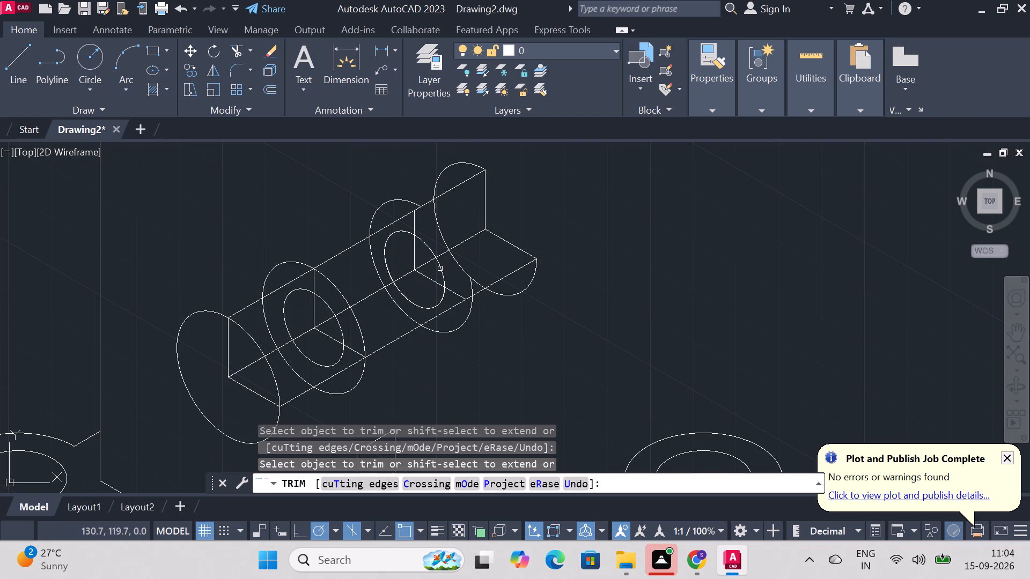
pyautogui.click(444, 272)
pyautogui.click(425, 244)
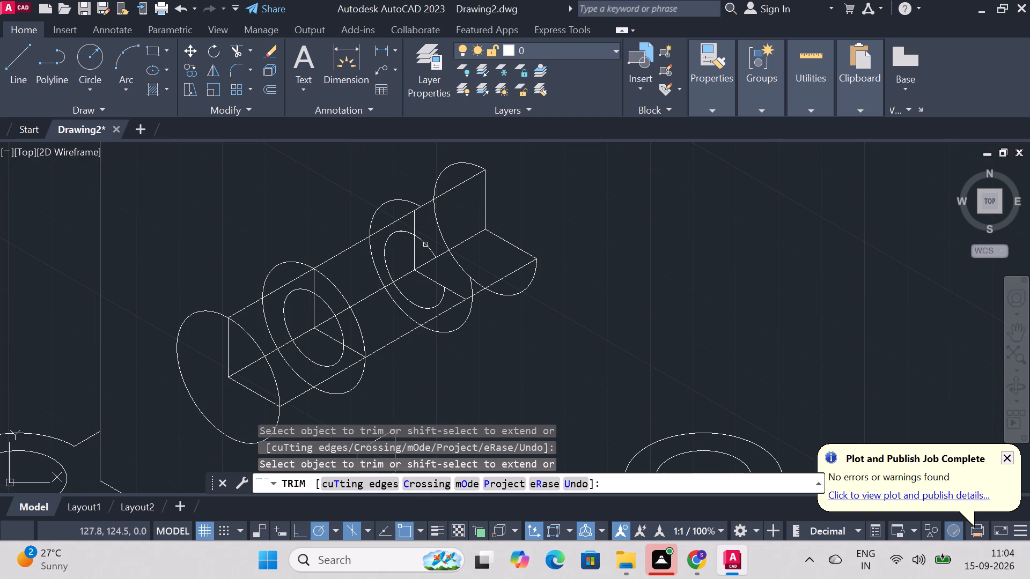
pyautogui.click(427, 248)
# Trim the second pair's outer and inner circles and the first isocircle between their vertical and 330° lines.
pyautogui.click(359, 329)
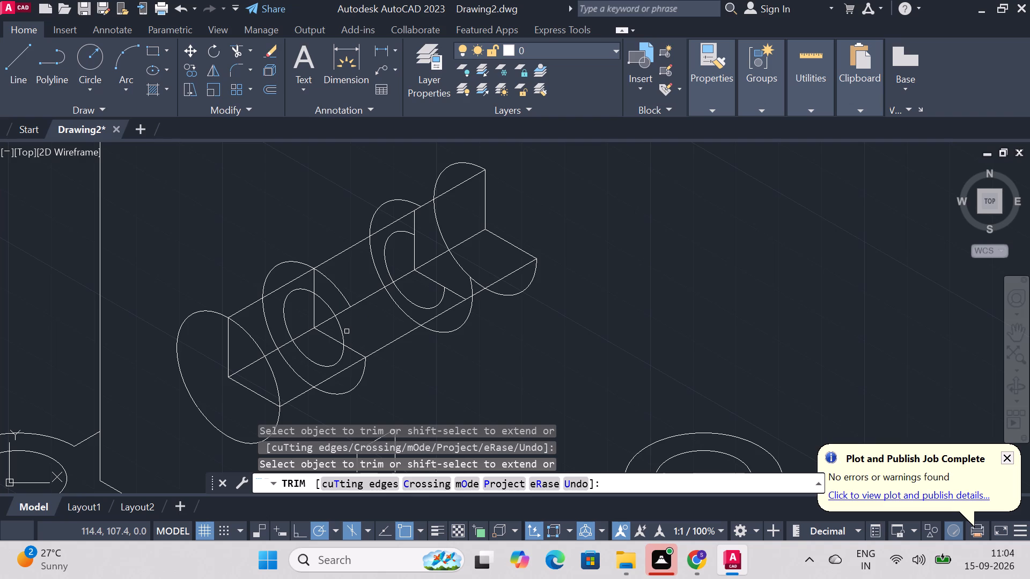
pyautogui.click(340, 331)
pyautogui.click(328, 305)
pyautogui.click(341, 294)
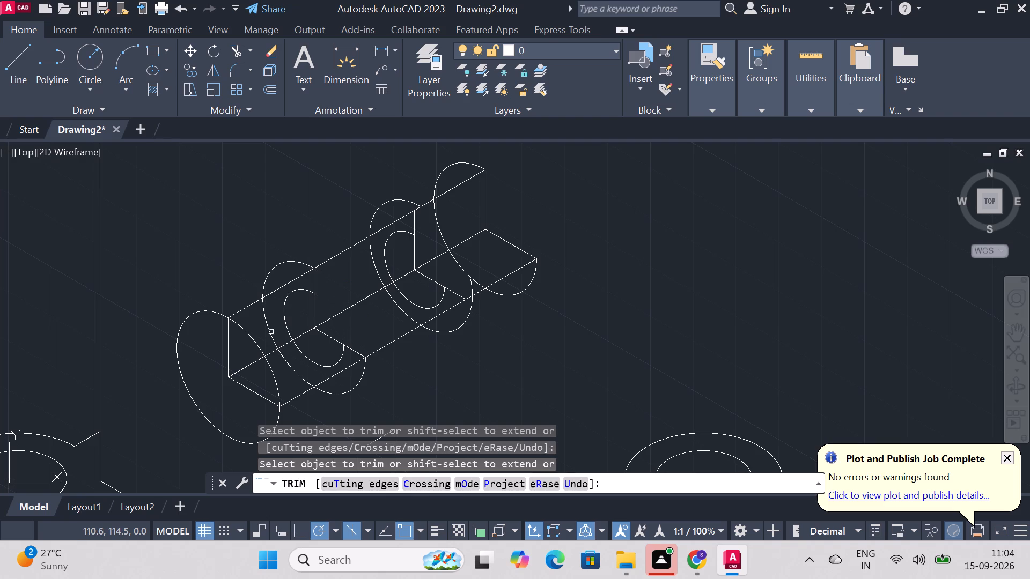
pyautogui.click(277, 374)
pyautogui.click(274, 377)
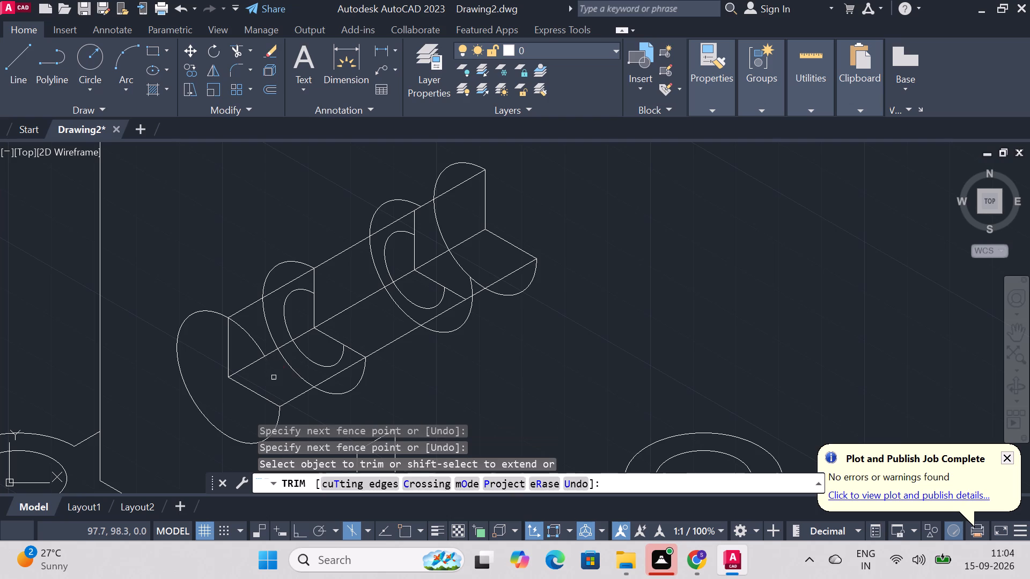
pyautogui.click(256, 343)
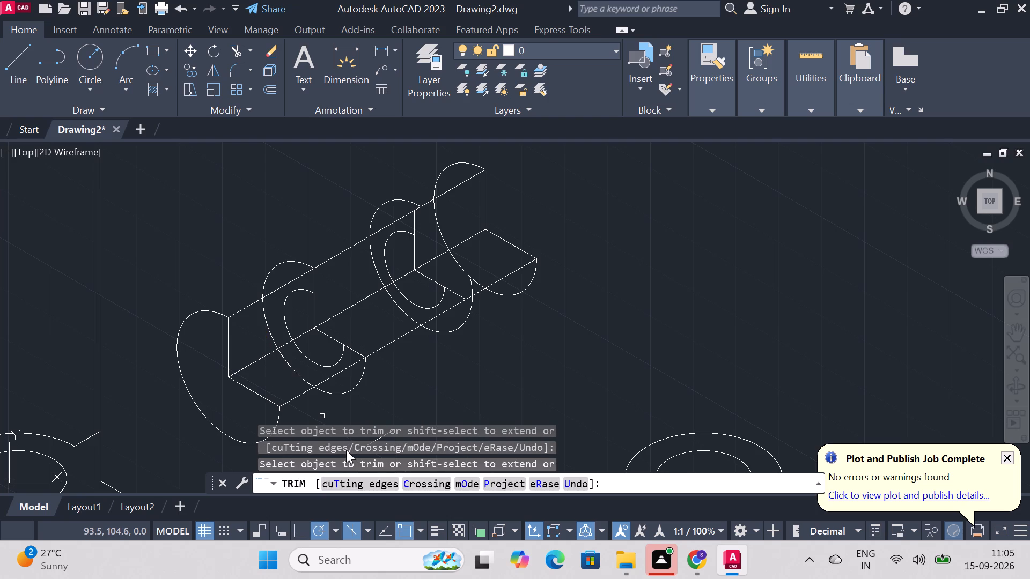
pyautogui.press('Escape')
# Connect the second and third inner arcs with a line between their ends on the 330° lines.
pyautogui.press('l')
pyautogui.press('Return')
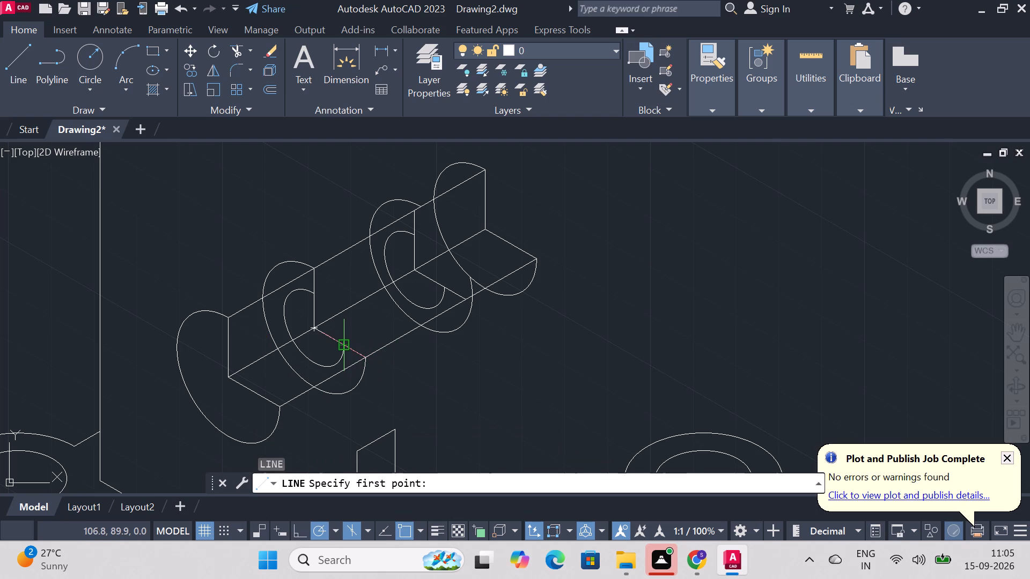
pyautogui.click(343, 343)
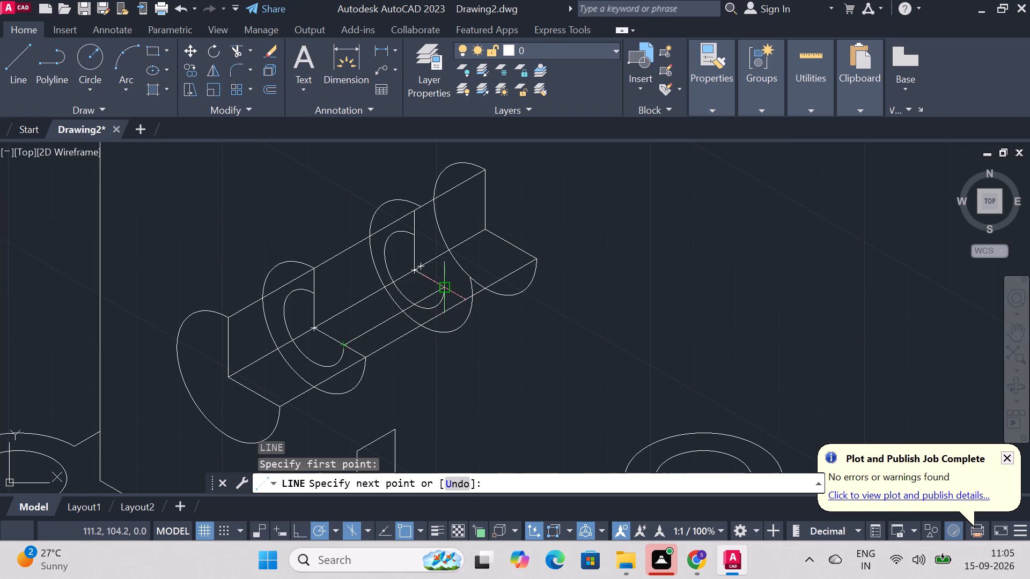
pyautogui.click(447, 287)
pyautogui.press('Escape')
# Connect the second and third inner arcs with a line between their upper ends on the vertical lines.
pyautogui.press('Return')
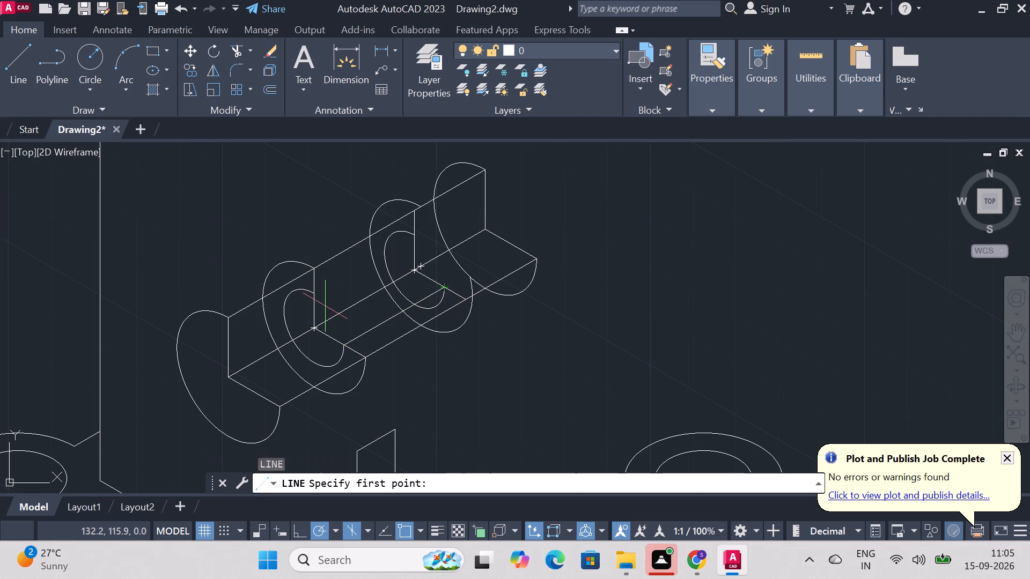
pyautogui.press('l')
pyautogui.press('Return')
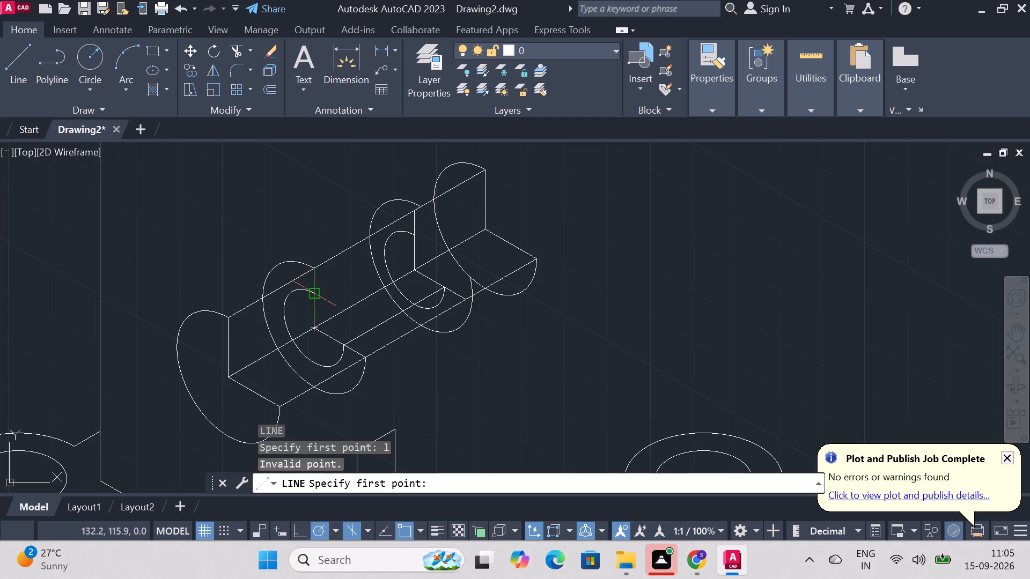
pyautogui.click(315, 292)
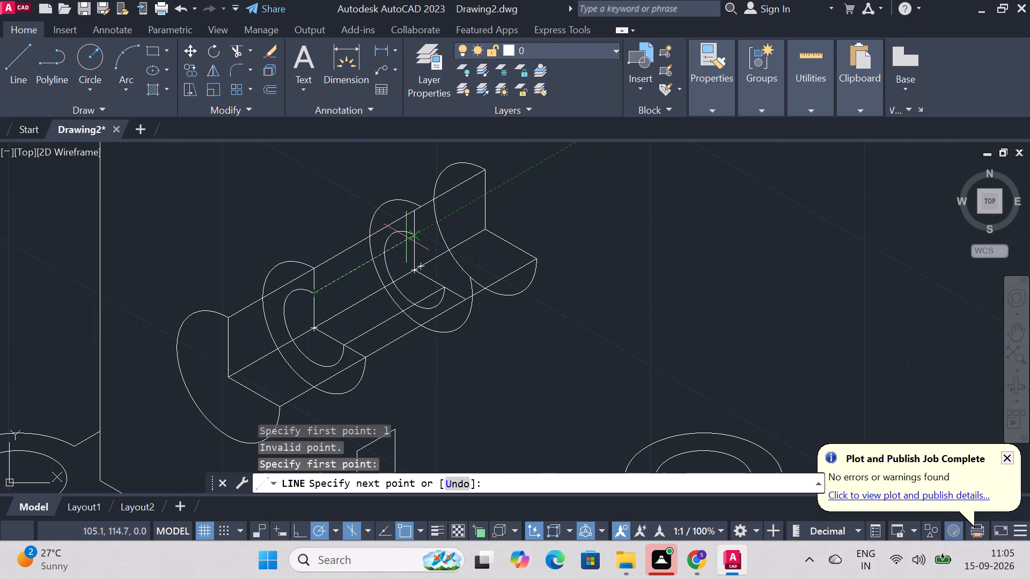
pyautogui.click(412, 236)
pyautogui.press('Escape')
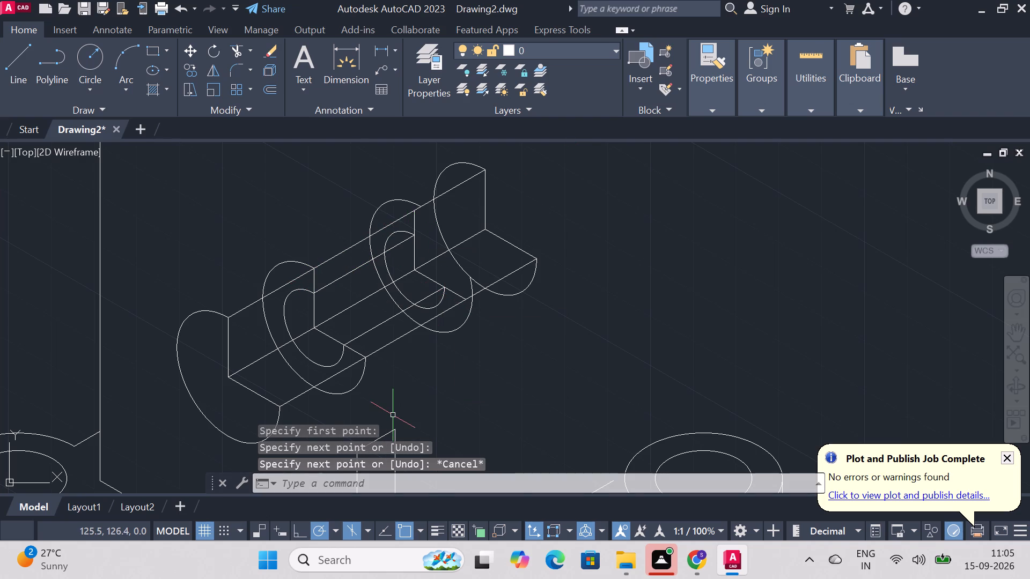
# Trim away the first isocircle's vertical and 330° centre lines and the axis line between its centre and the second outer arc.
pyautogui.write('trim')
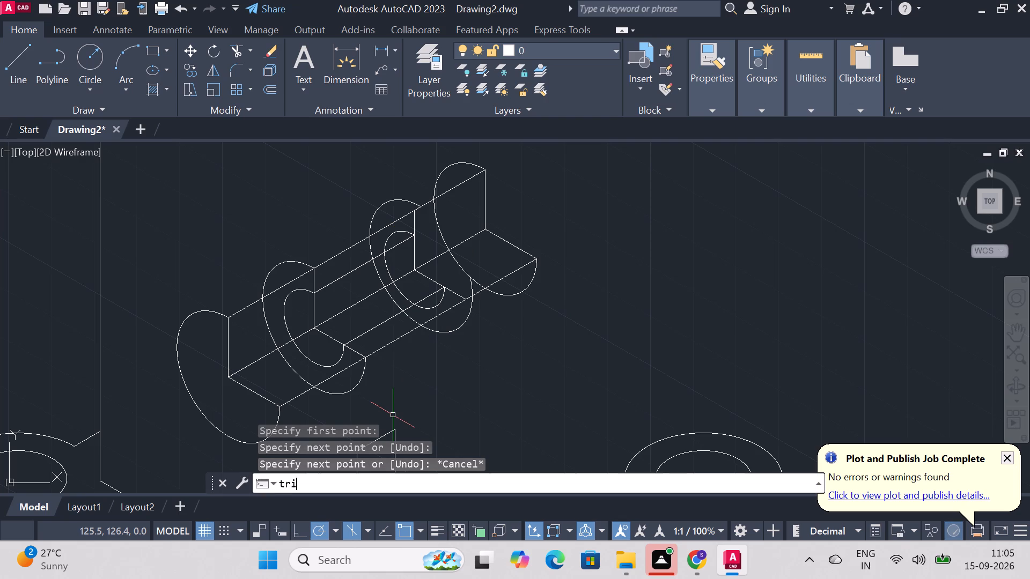
pyautogui.press('Return')
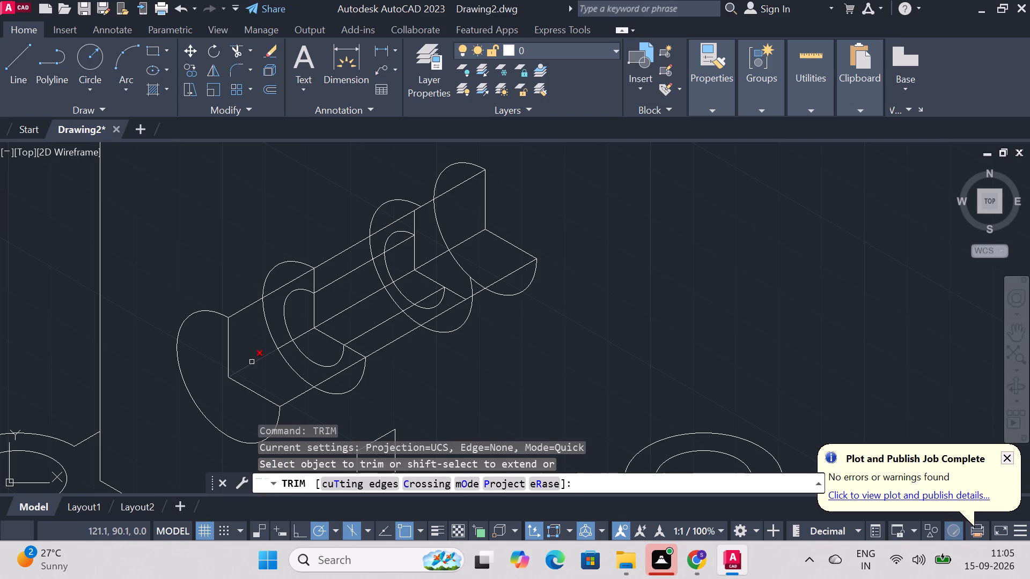
pyautogui.click(252, 362)
pyautogui.click(230, 348)
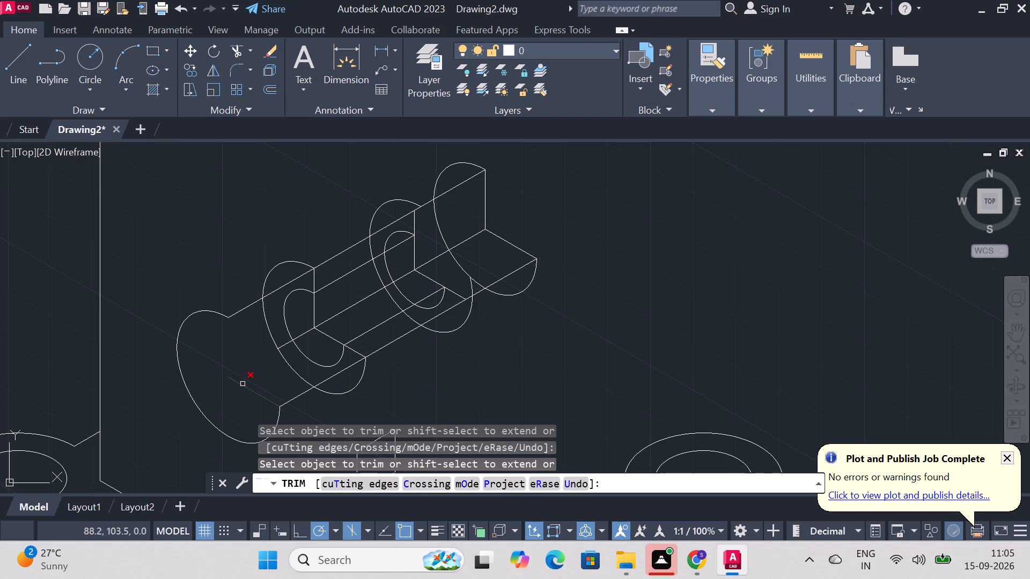
pyautogui.click(242, 384)
pyautogui.press('Escape')
# Draw a vertical line about 20 units long upward from the first arc's upper end.
pyautogui.press('l')
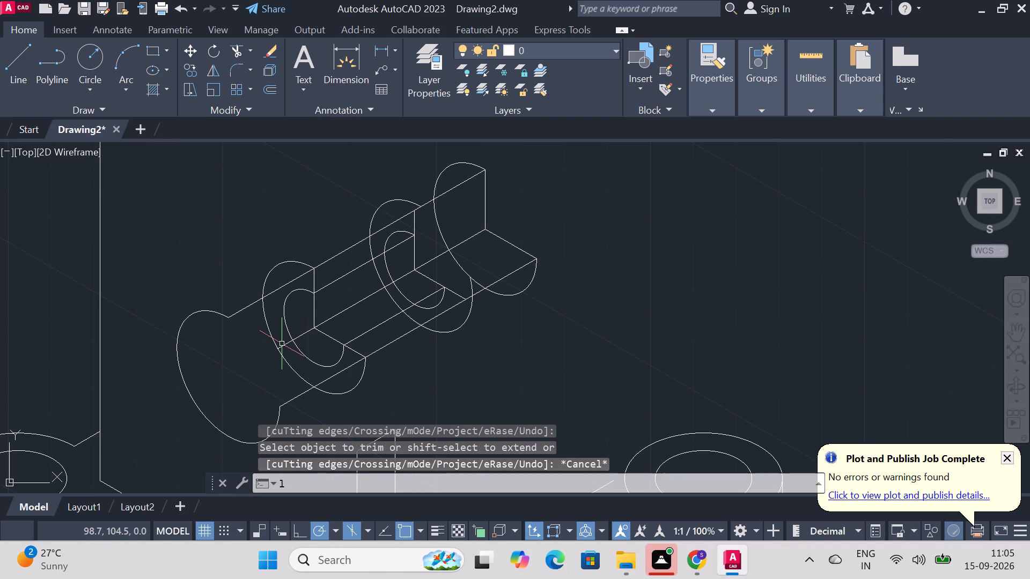
pyautogui.press('Return')
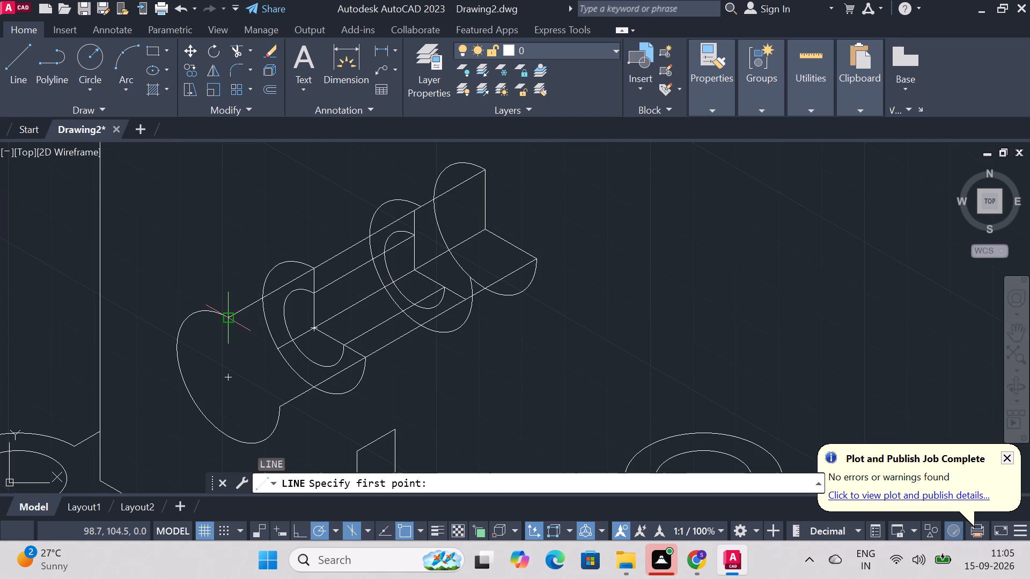
pyautogui.click(227, 315)
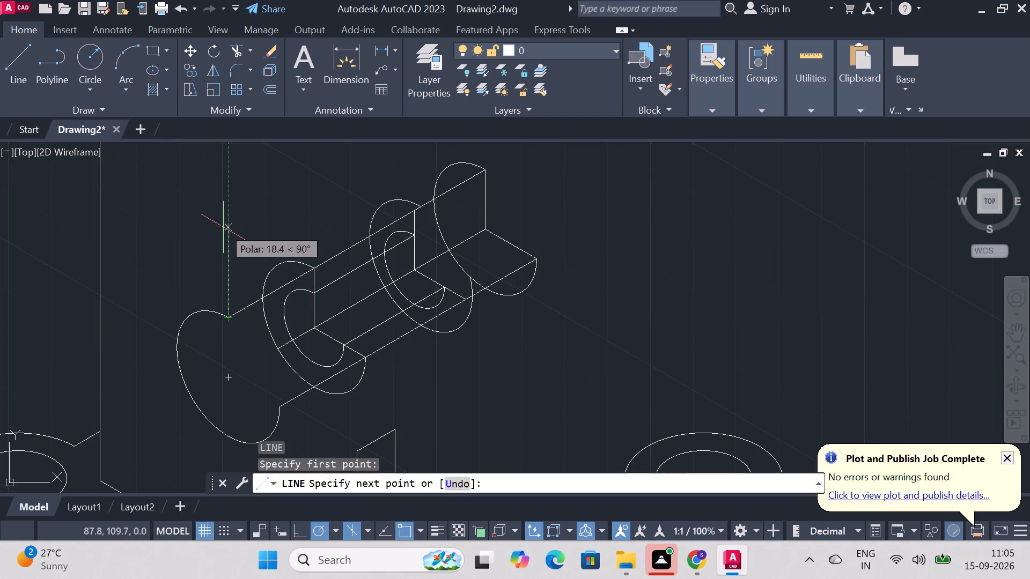
pyautogui.click(223, 221)
pyautogui.press('Escape')
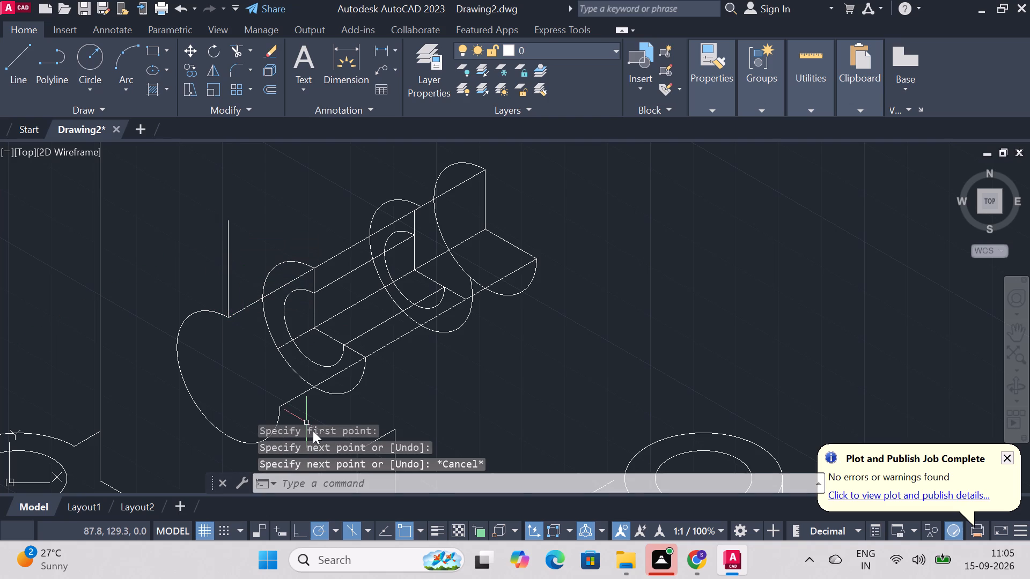
# Trim the second outer arc where it extends above the upper edge line and below the lower edge line.
pyautogui.write('trim')
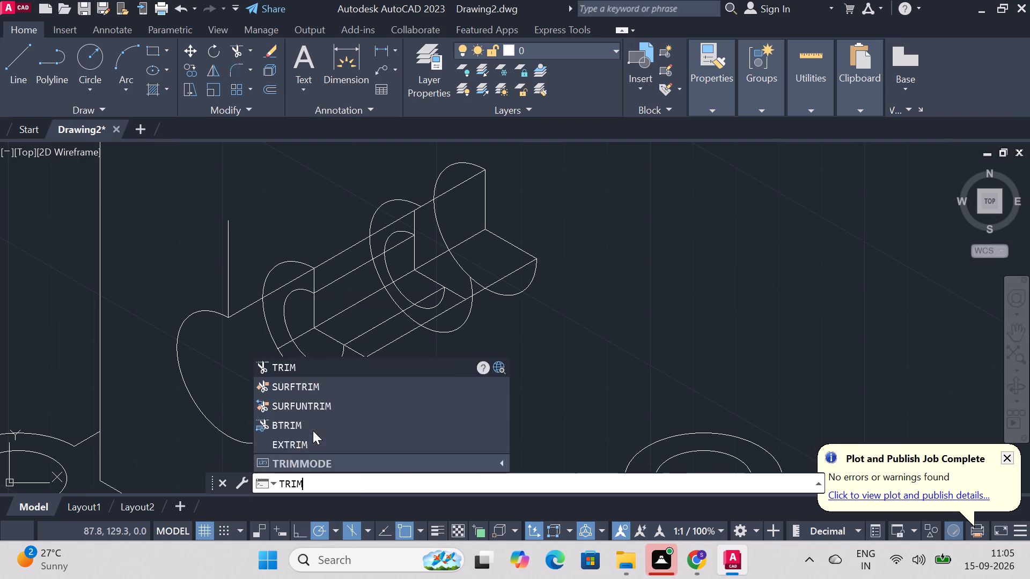
pyautogui.press('Return')
pyautogui.click(276, 268)
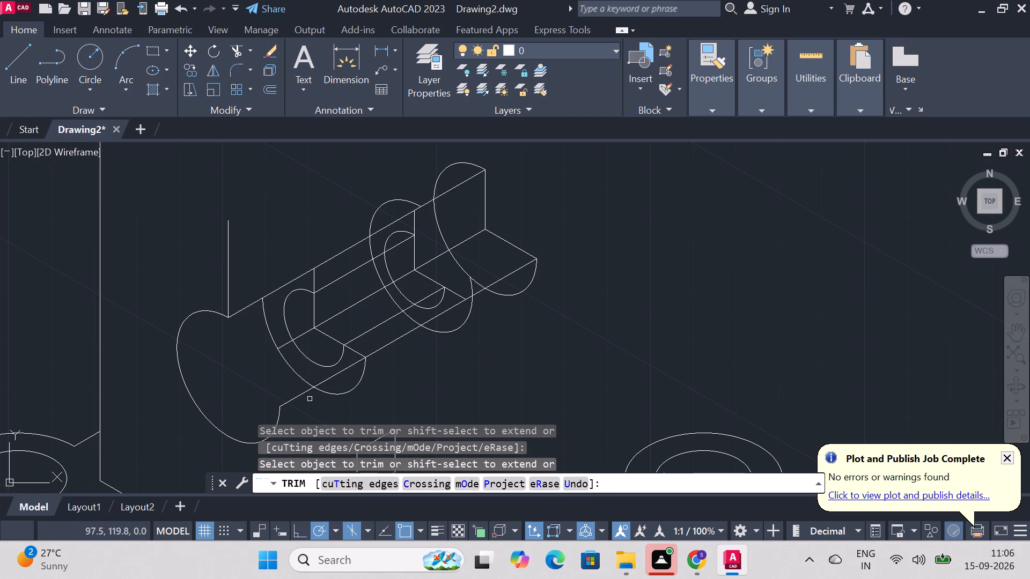
pyautogui.click(342, 400)
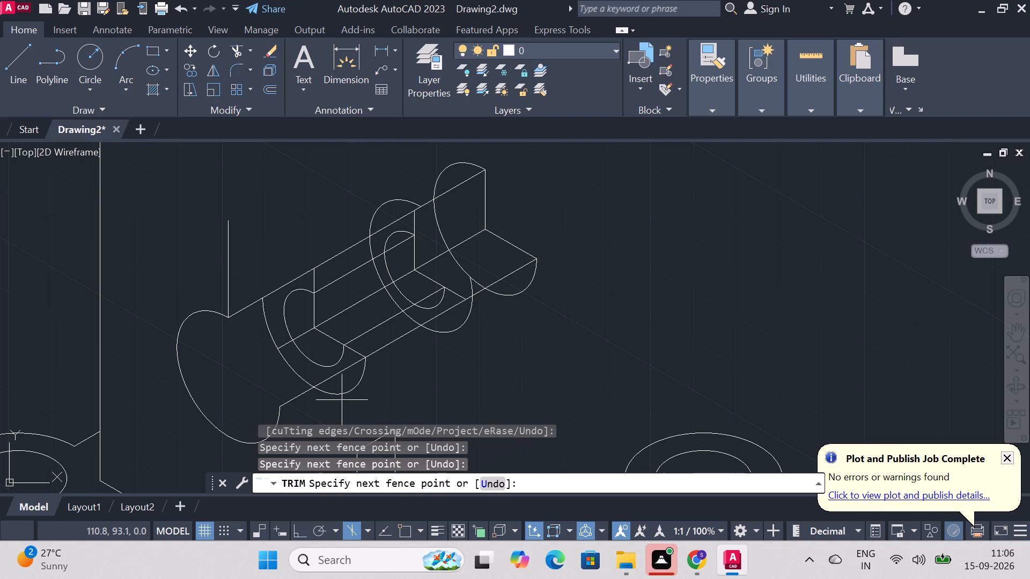
pyautogui.click(346, 390)
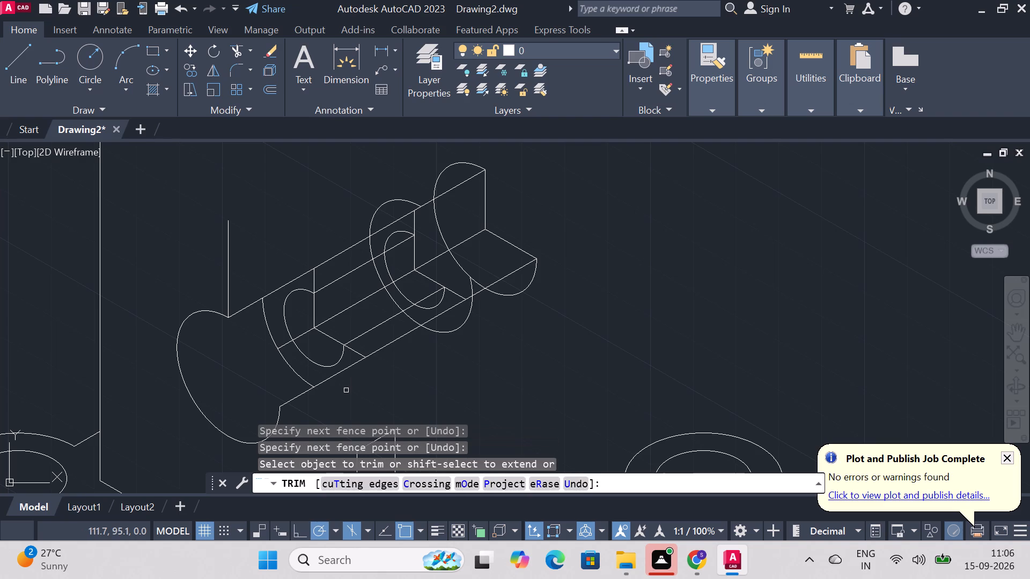
# Trim away the axis line stub between the second outer arc and the second pair's centre.
pyautogui.moveTo(346, 390); pyautogui.dragTo(301, 334)
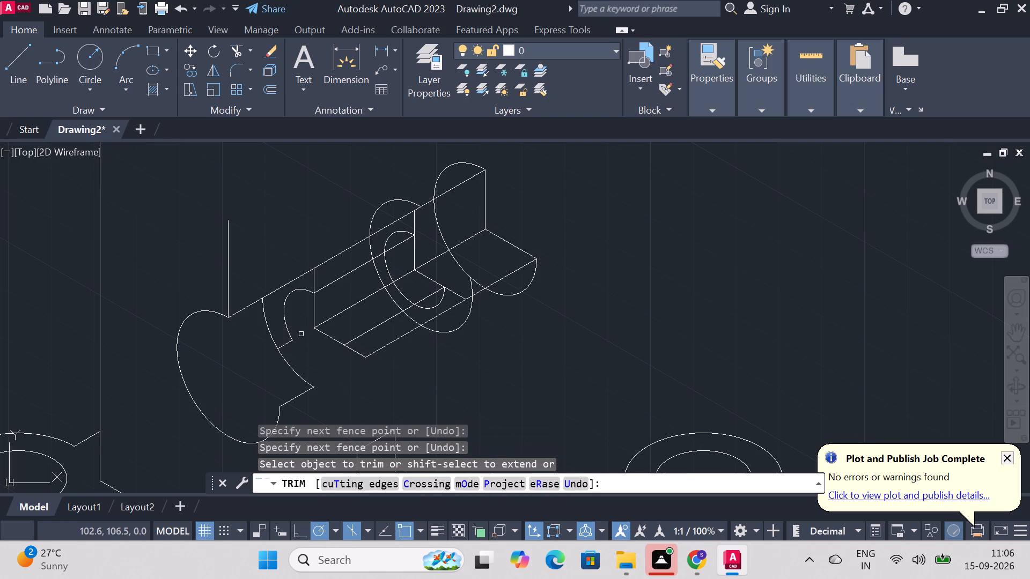
pyautogui.hotkey('ctrl', 'z')
pyautogui.moveTo(301, 334); pyautogui.dragTo(283, 347)
pyautogui.click(283, 347)
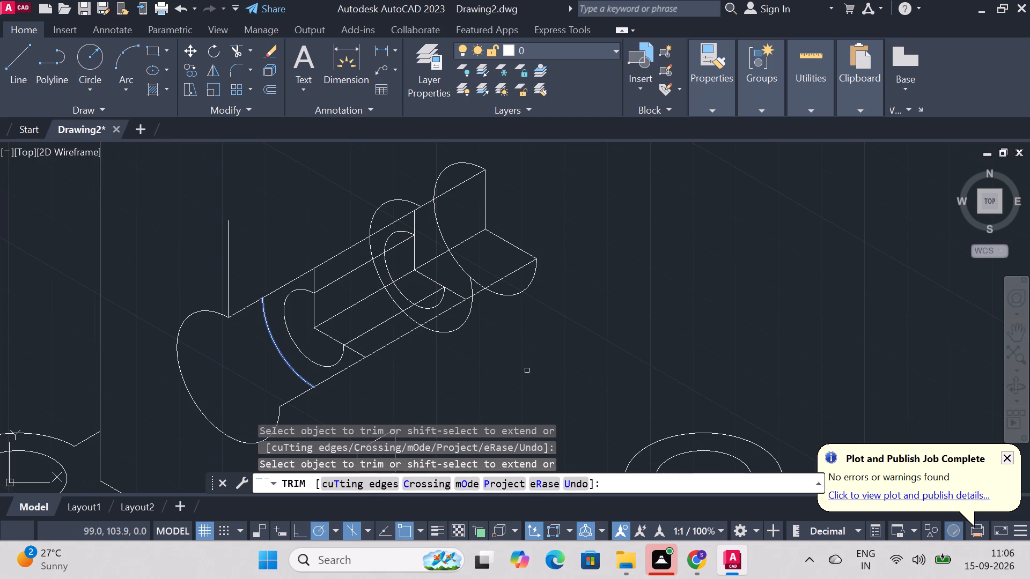
pyautogui.click(526, 371)
pyautogui.press('Escape')
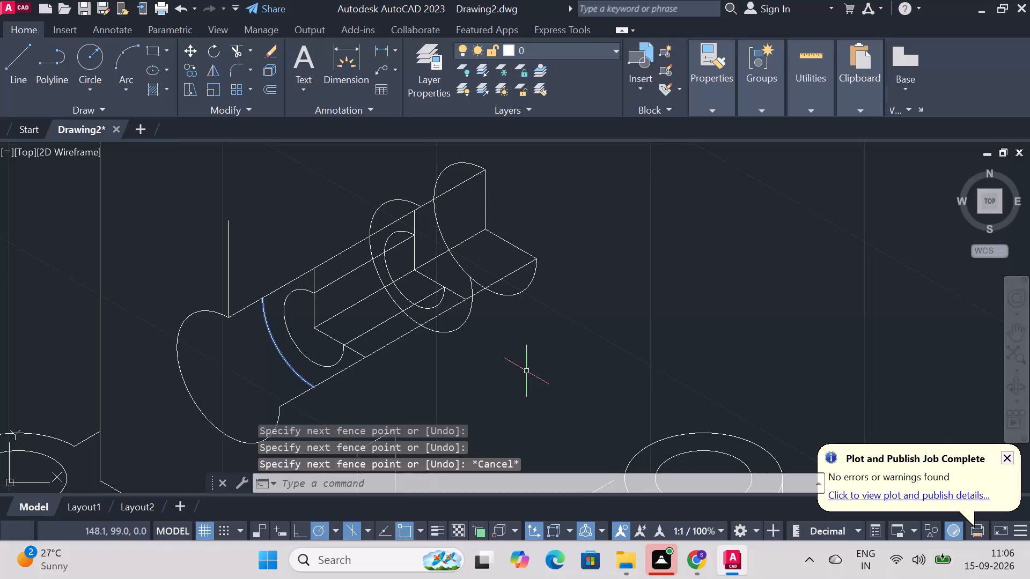
# Trim the second pair's vertical and 330° lines inside the inner arc, and the axis line from its centre to the third outer arc.
pyautogui.write('trim')
pyautogui.press('Return')
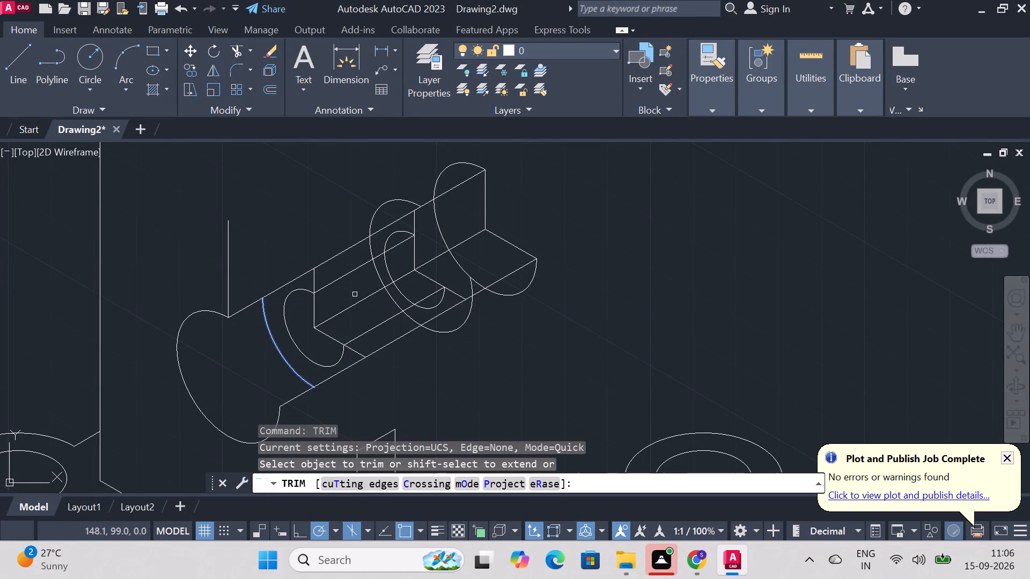
pyautogui.click(312, 306)
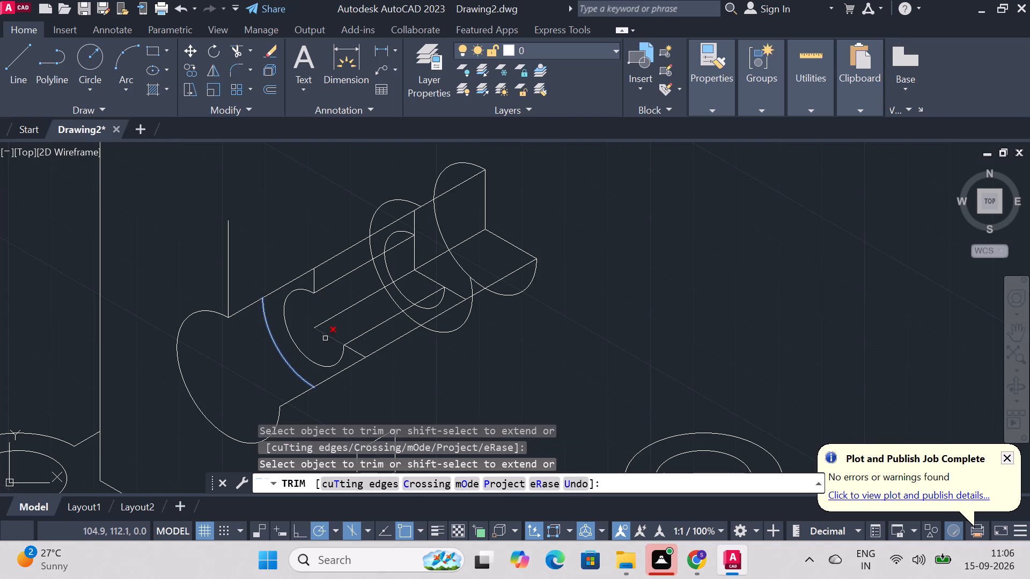
pyautogui.click(325, 339)
pyautogui.click(333, 335)
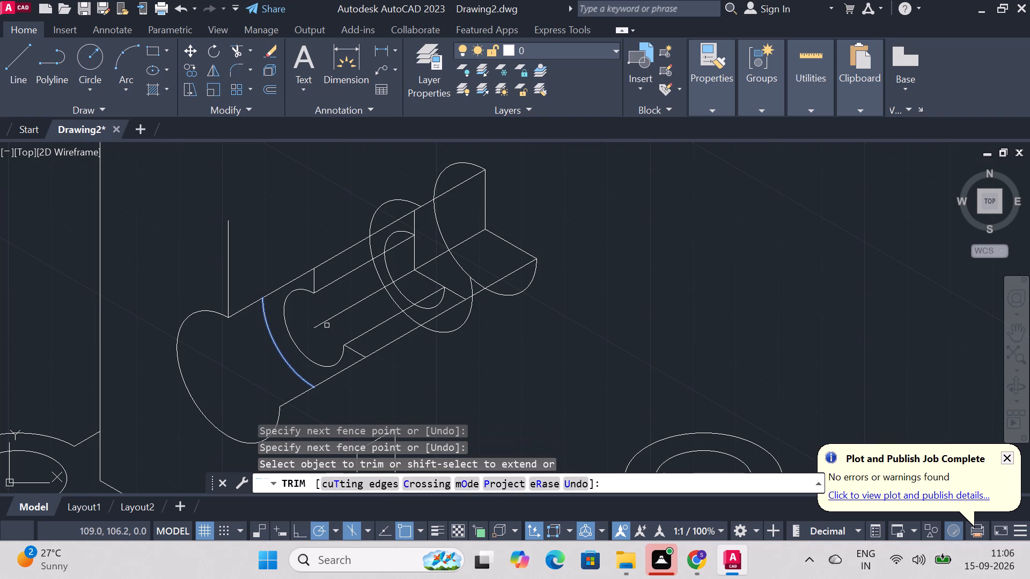
pyautogui.click(323, 322)
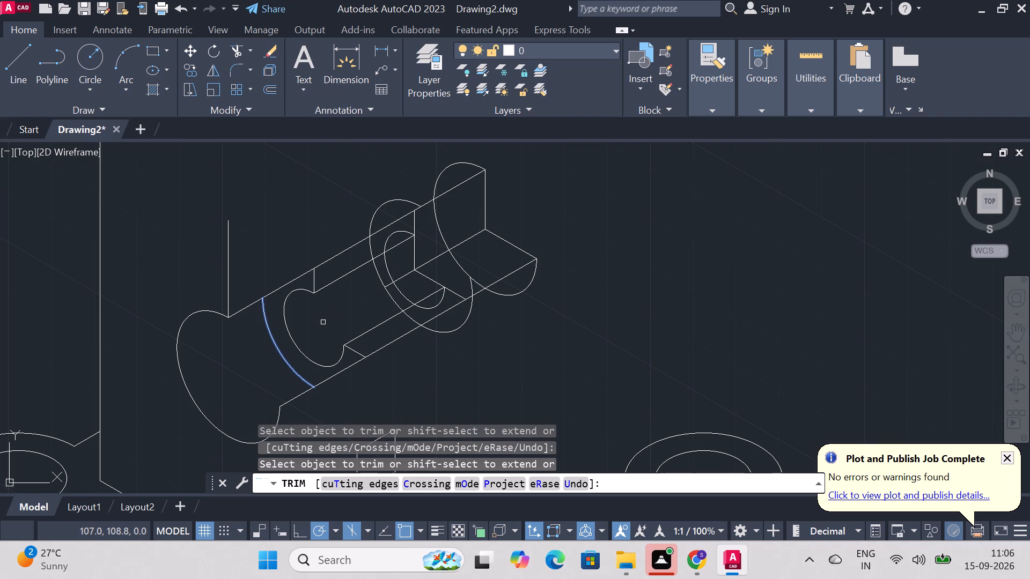
# Trim away the third outer arc's upper part down past the axis line, and the third inner arc above the upper inner edge.
pyautogui.click(395, 302)
pyautogui.click(381, 276)
pyautogui.click(375, 216)
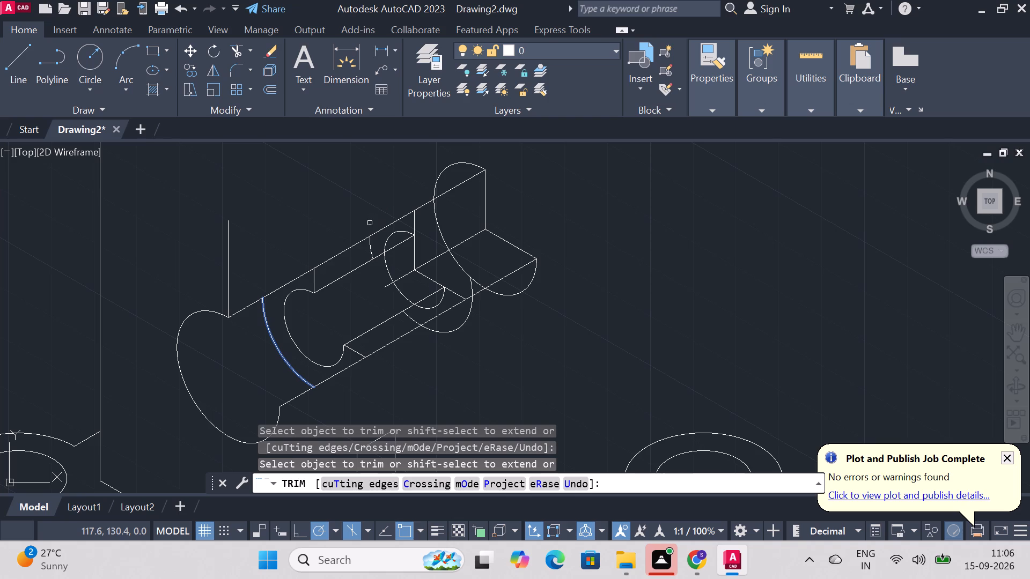
pyautogui.click(372, 254)
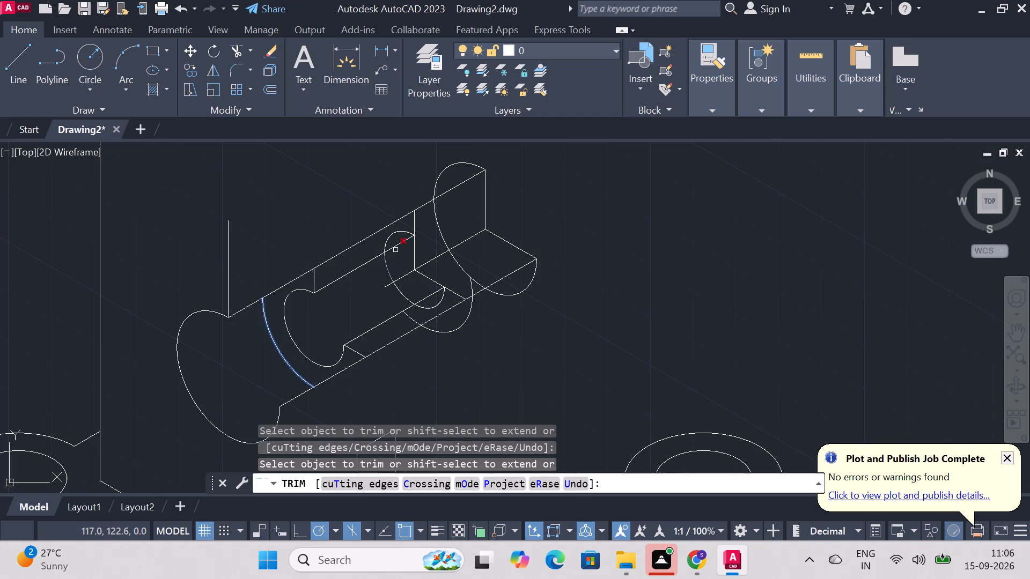
pyautogui.click(391, 235)
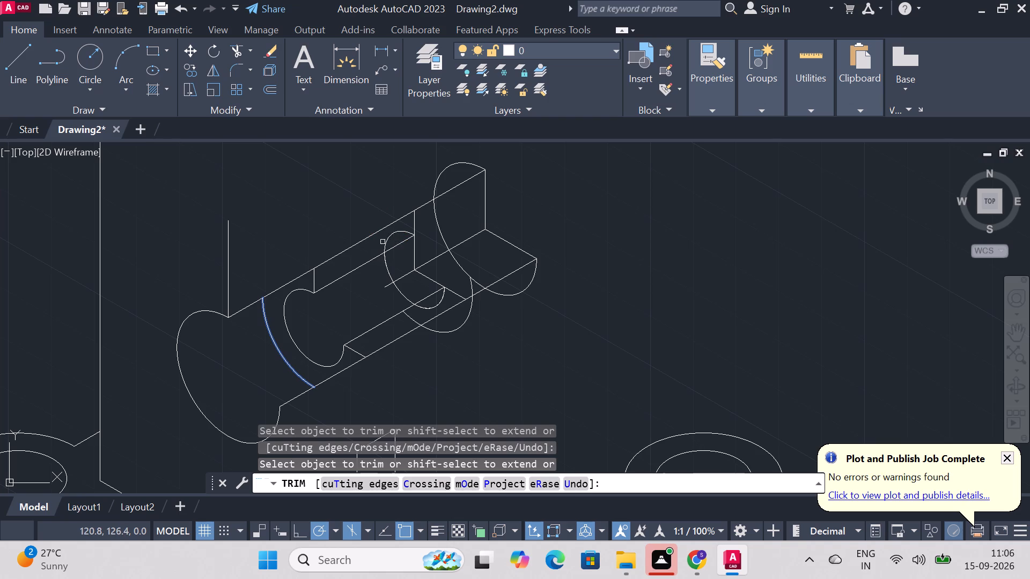
pyautogui.click(389, 240)
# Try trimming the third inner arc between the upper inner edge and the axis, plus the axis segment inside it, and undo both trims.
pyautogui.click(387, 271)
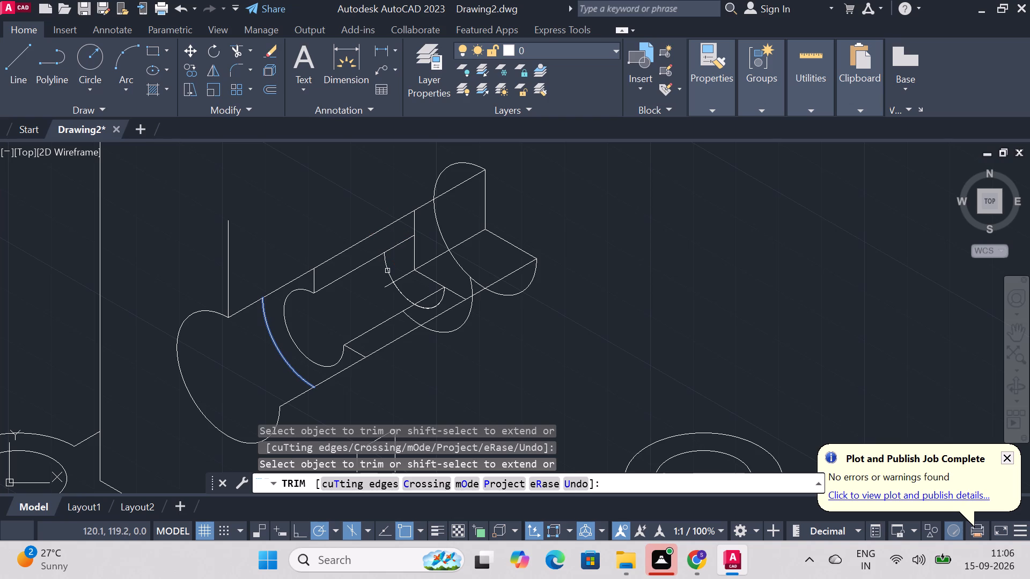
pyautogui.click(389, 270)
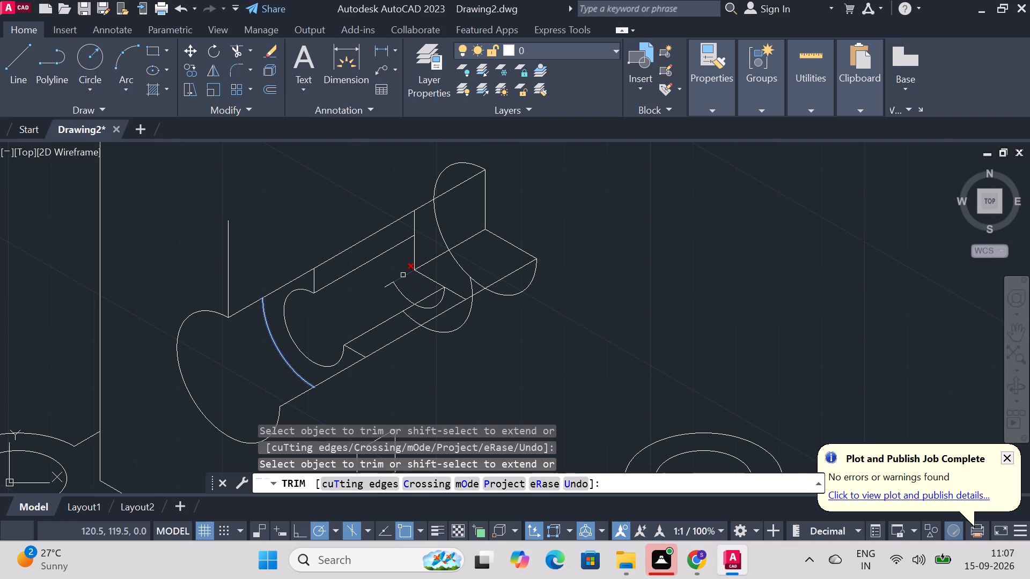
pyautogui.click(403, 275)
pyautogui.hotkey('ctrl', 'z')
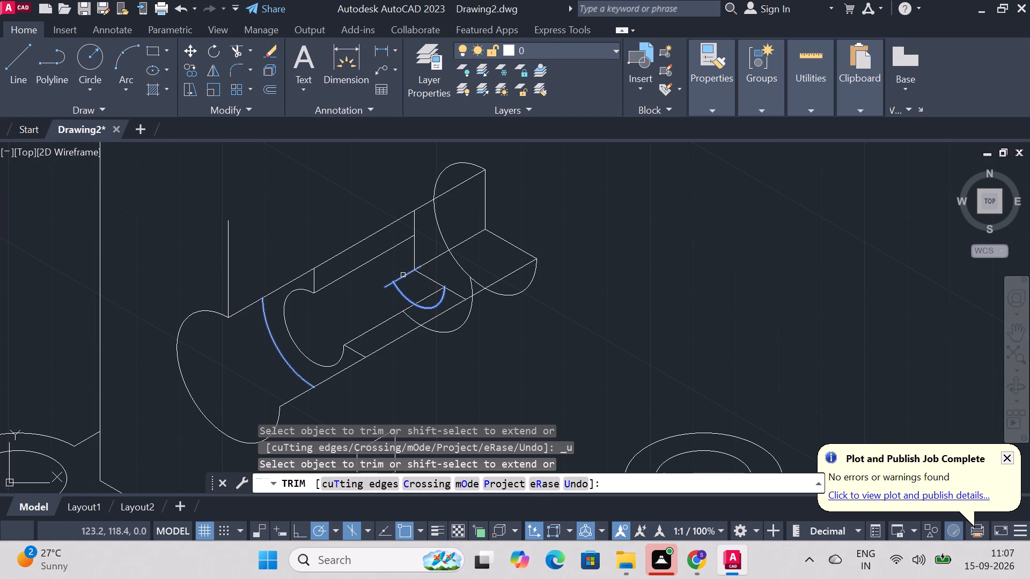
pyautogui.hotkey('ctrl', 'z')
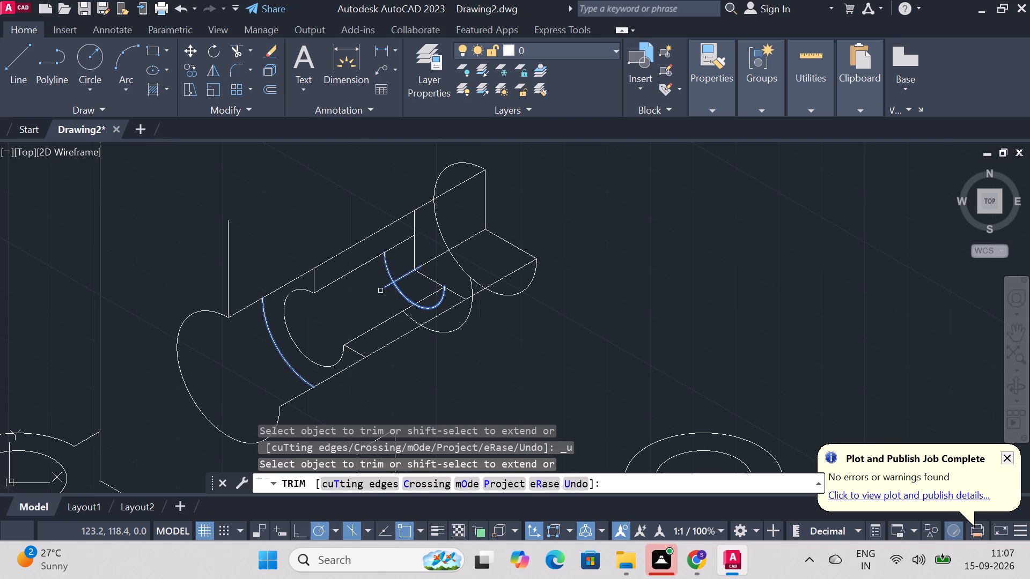
# Trim the axis line stub that extends outside the third inner arc.
pyautogui.click(384, 289)
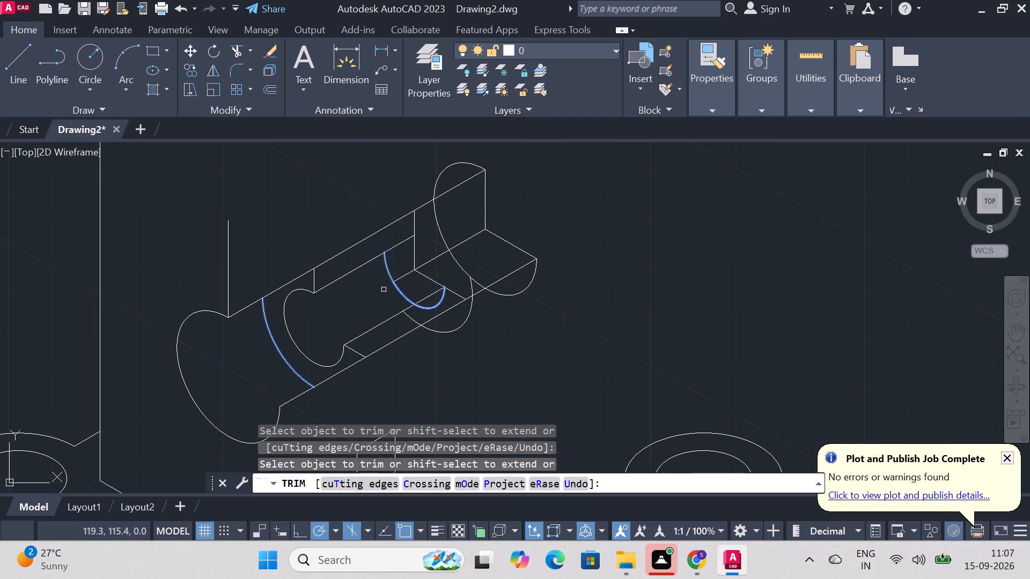
pyautogui.click(406, 279)
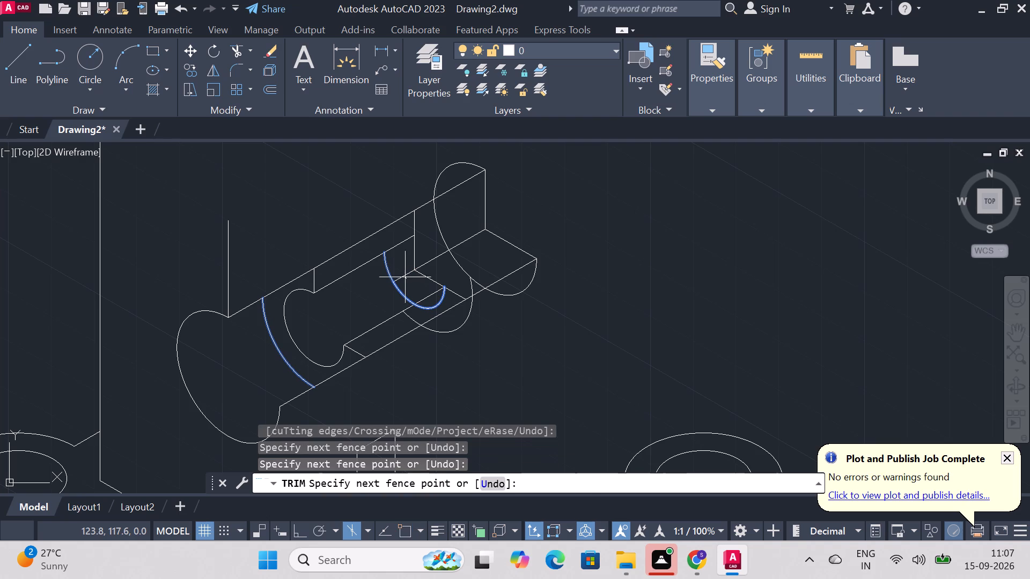
pyautogui.click(404, 276)
# Trim away the remaining lower pieces of the third outer arc, up to the fourth arc.
pyautogui.click(412, 317)
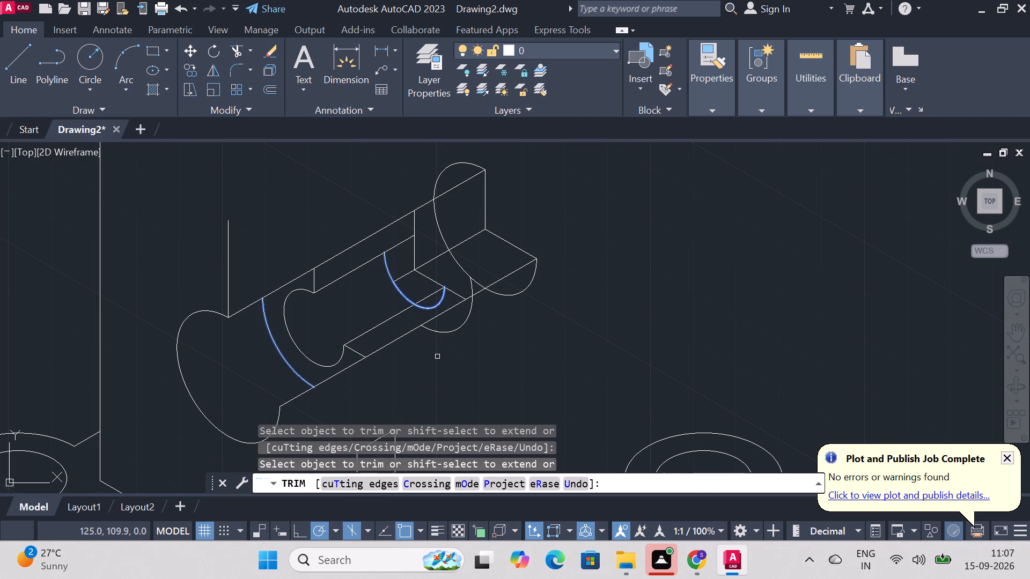
pyautogui.click(440, 336)
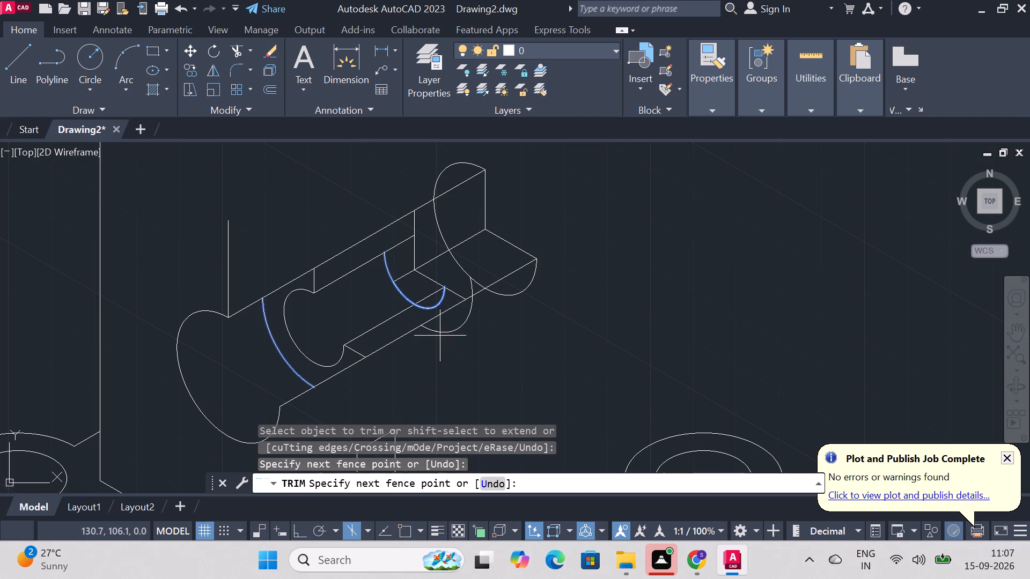
pyautogui.click(466, 326)
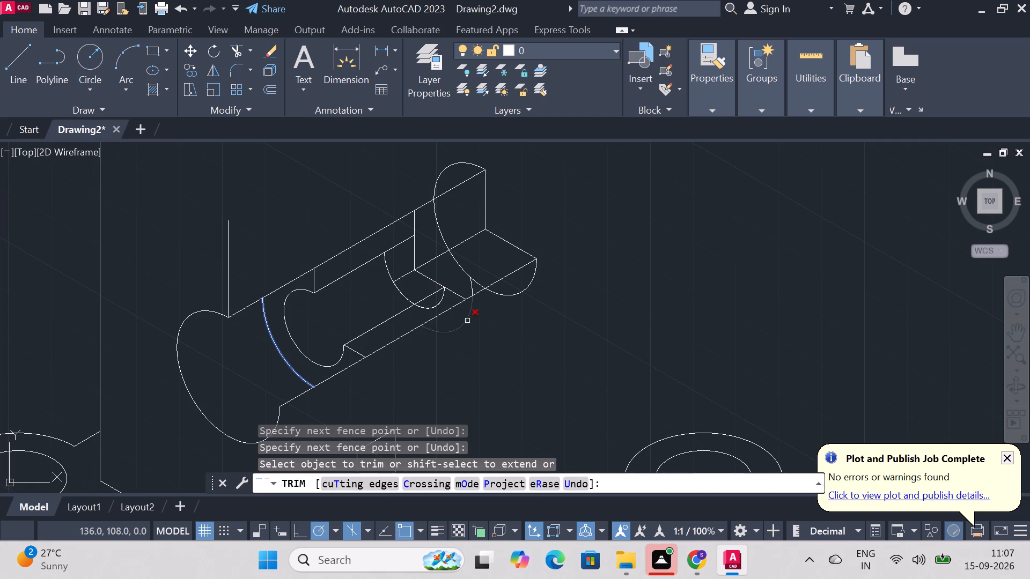
pyautogui.click(467, 321)
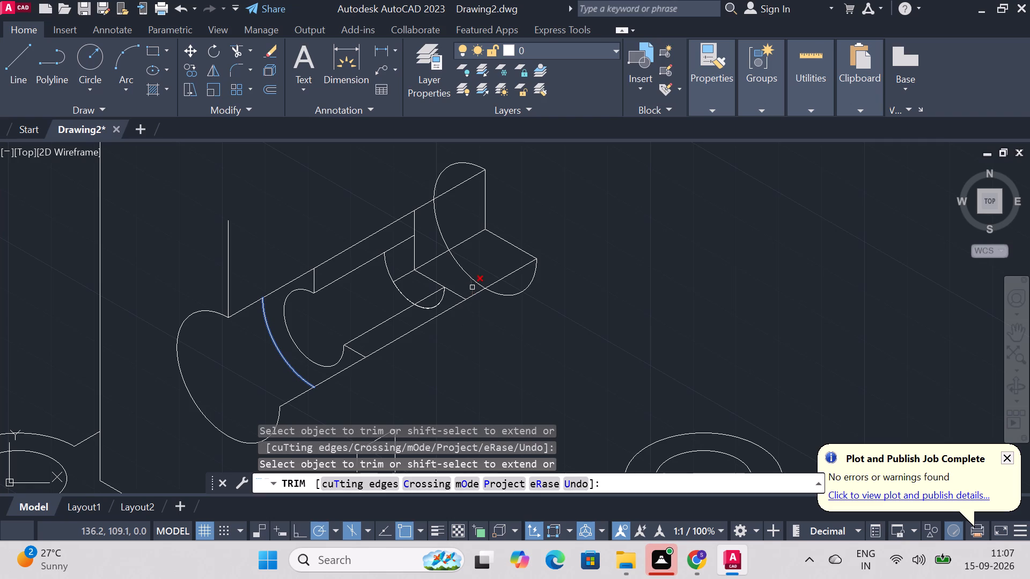
pyautogui.click(472, 287)
# Trim the 330° line, axis line and vertical line between the third pair's centre and its inner arc.
pyautogui.click(429, 280)
pyautogui.click(405, 272)
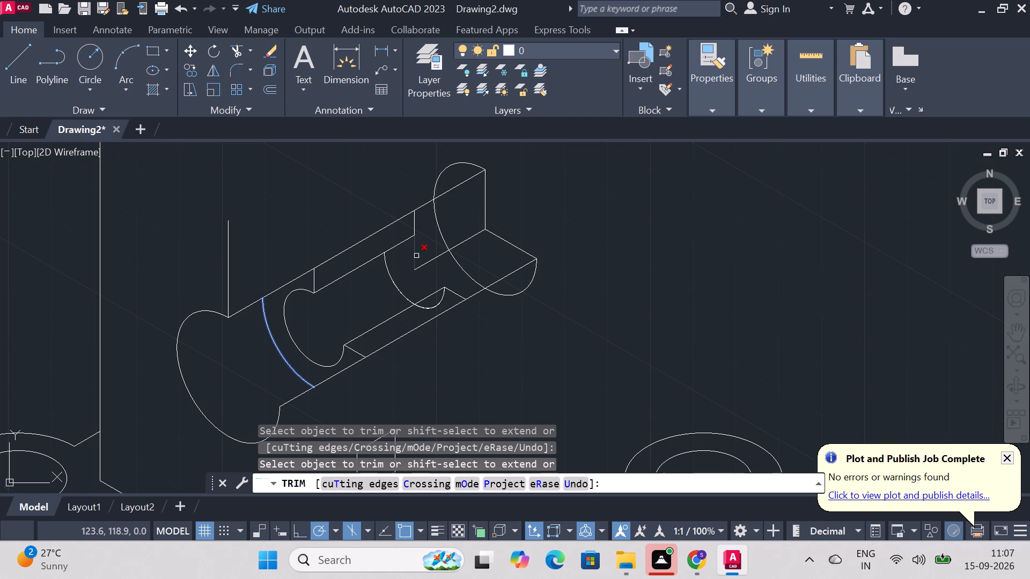
pyautogui.click(415, 252)
# Trim the upper and lower outer edges between the second and third pairs, and the third inner arc below the lower inner edge.
pyautogui.click(373, 231)
pyautogui.click(427, 309)
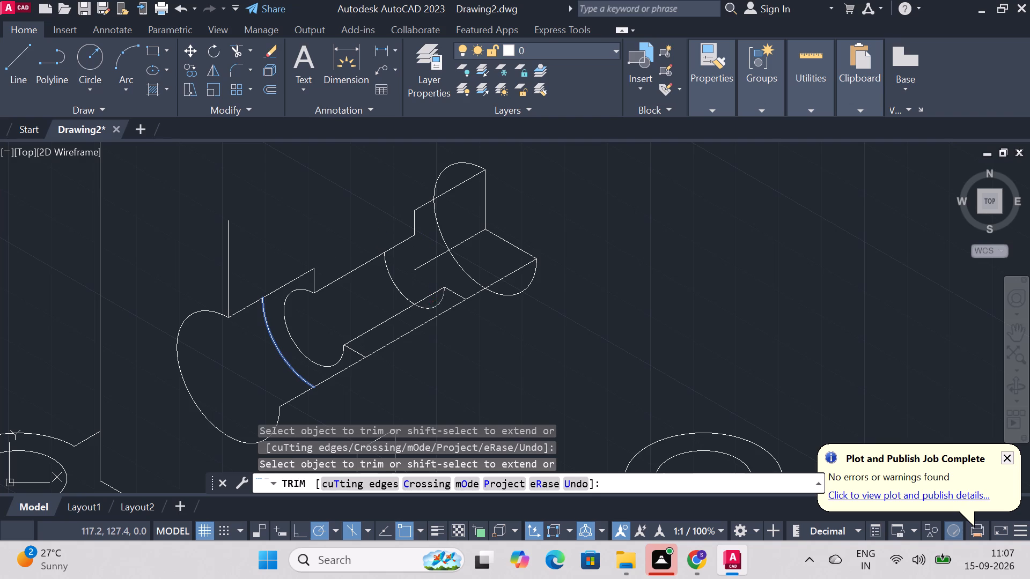
pyautogui.click(434, 306)
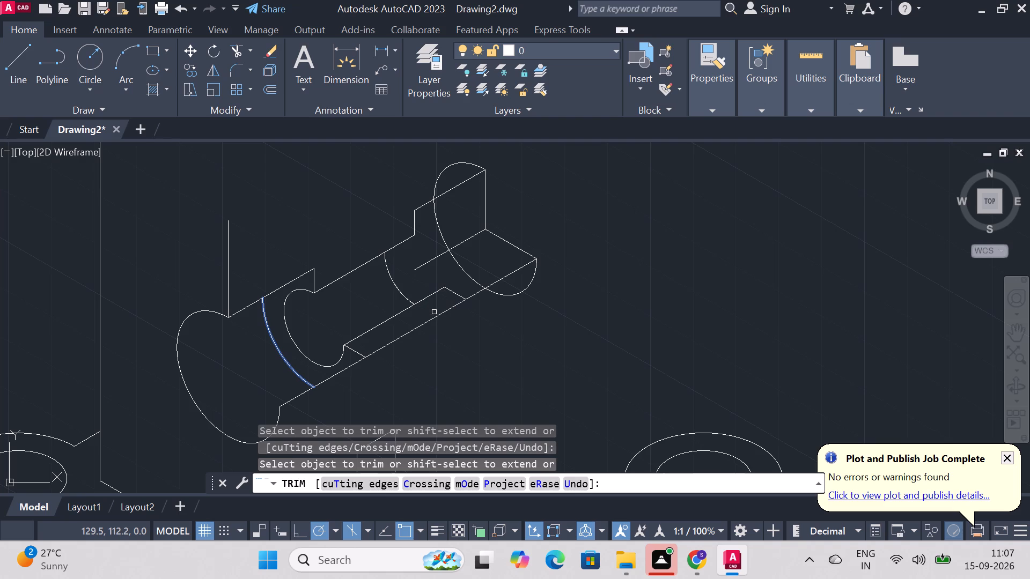
pyautogui.click(434, 318)
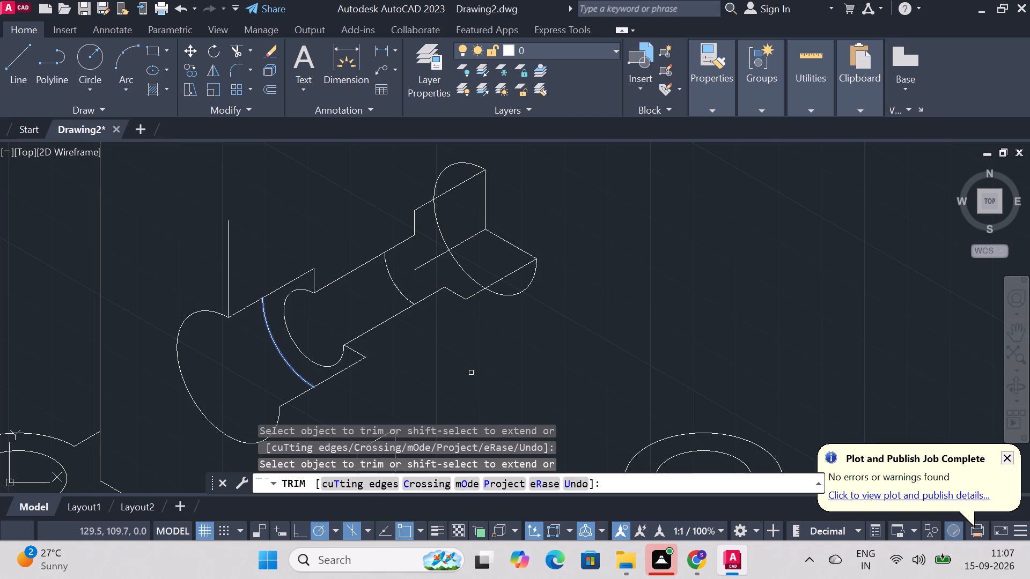
# Trim the remaining axis line towards the far end and the fourth arc's portions outside the upper and lower edges.
pyautogui.click(471, 373)
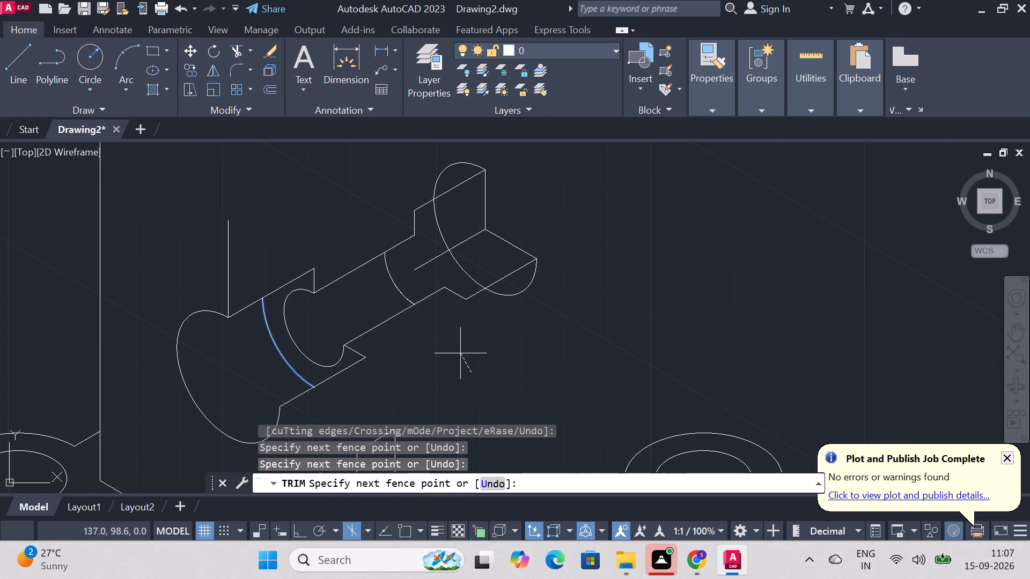
pyautogui.click(460, 354)
pyautogui.click(425, 263)
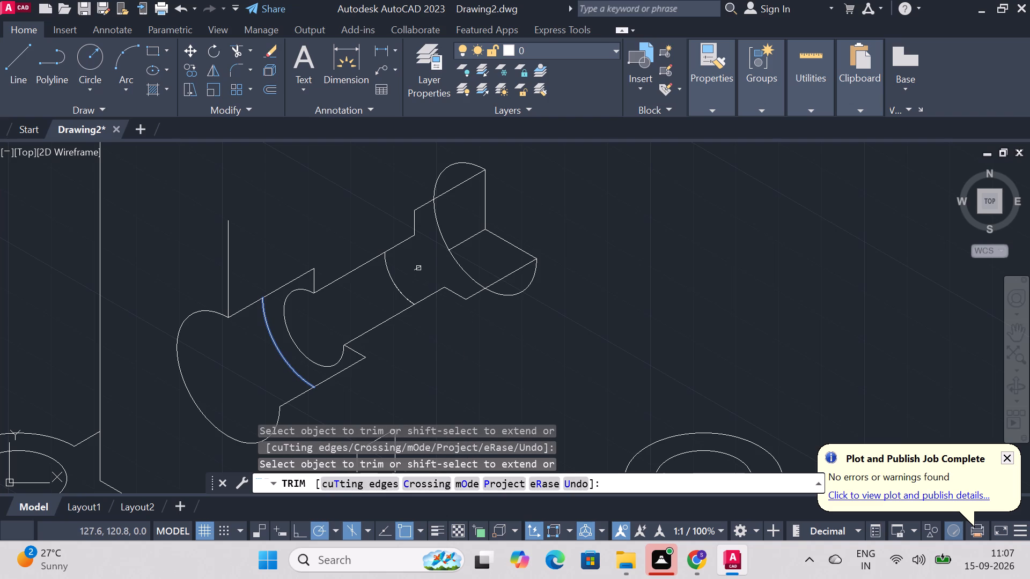
pyautogui.click(418, 268)
pyautogui.click(439, 175)
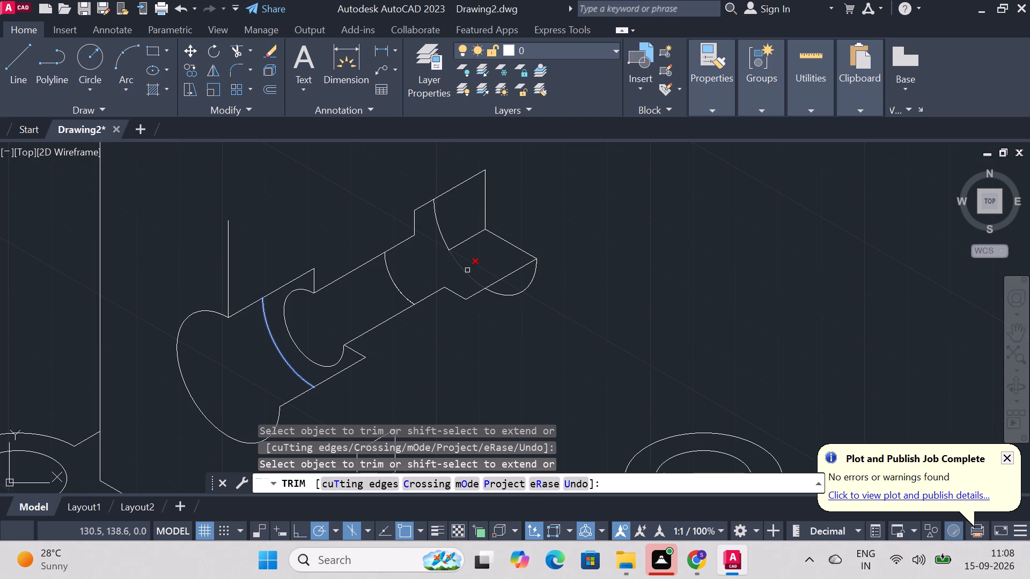
pyautogui.click(507, 293)
pyautogui.click(473, 237)
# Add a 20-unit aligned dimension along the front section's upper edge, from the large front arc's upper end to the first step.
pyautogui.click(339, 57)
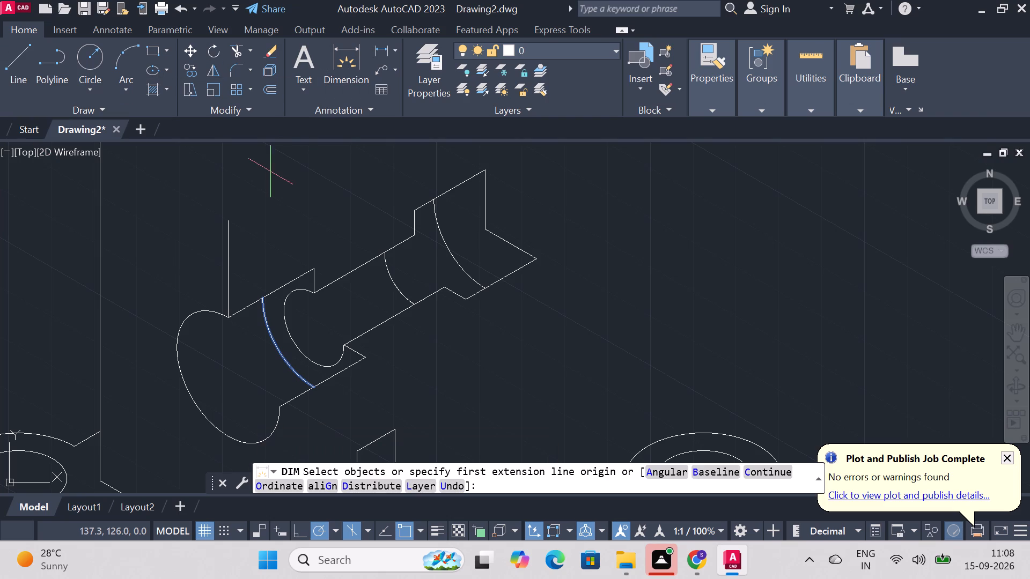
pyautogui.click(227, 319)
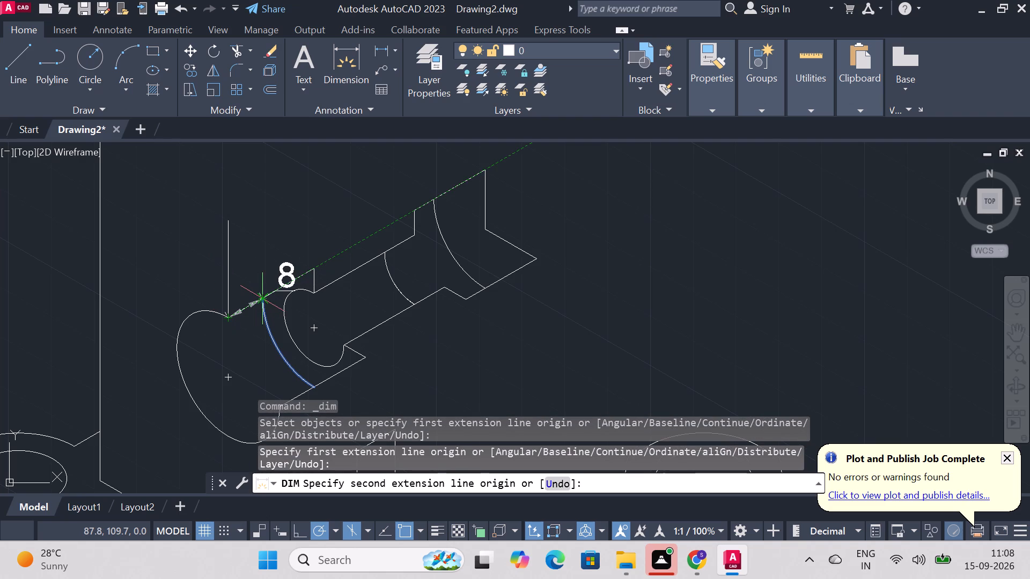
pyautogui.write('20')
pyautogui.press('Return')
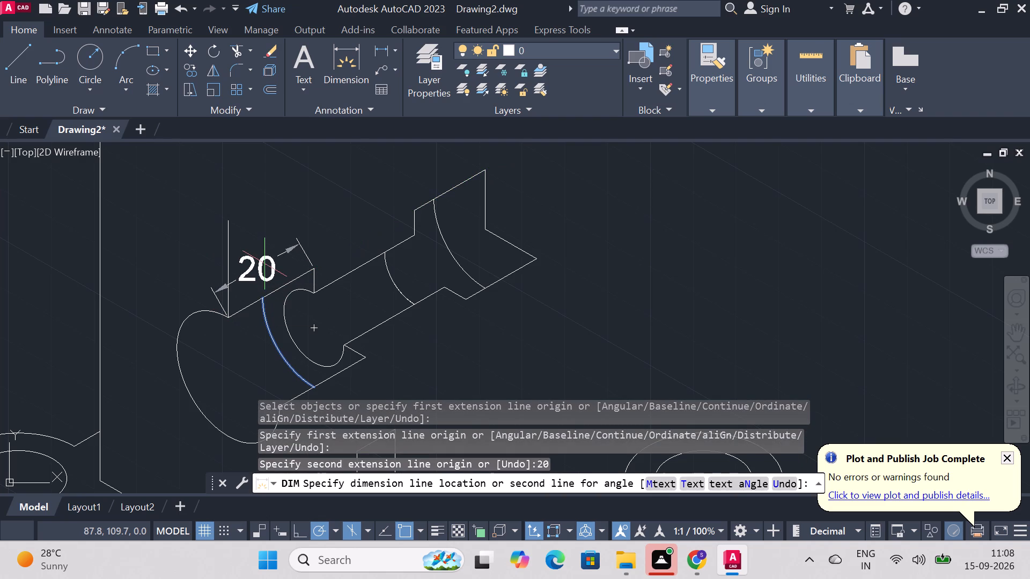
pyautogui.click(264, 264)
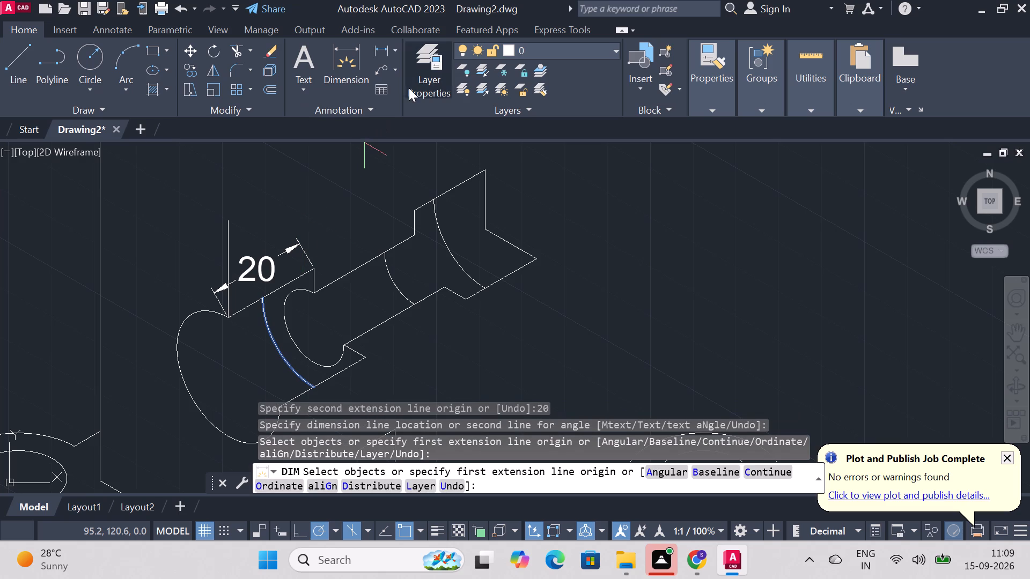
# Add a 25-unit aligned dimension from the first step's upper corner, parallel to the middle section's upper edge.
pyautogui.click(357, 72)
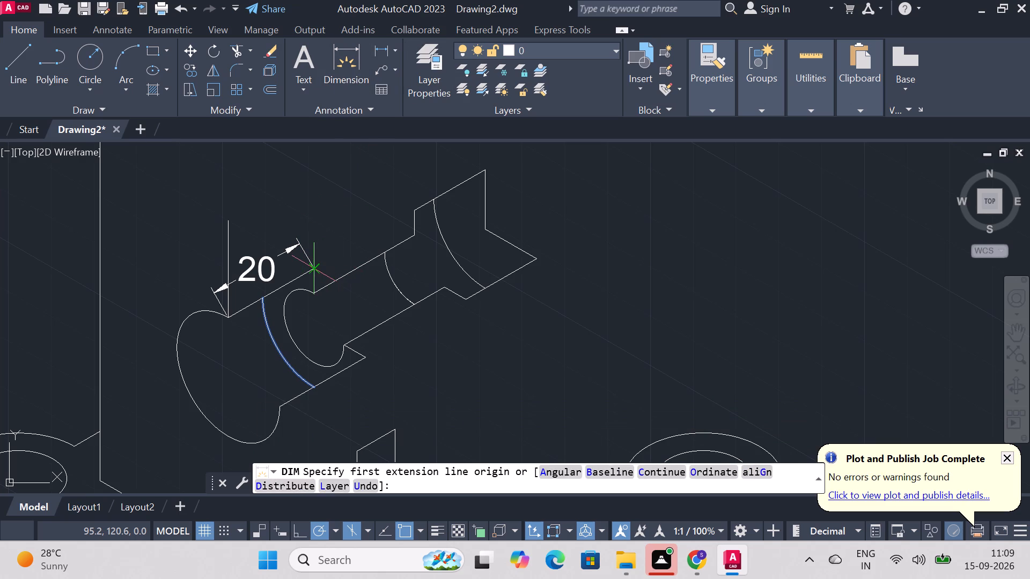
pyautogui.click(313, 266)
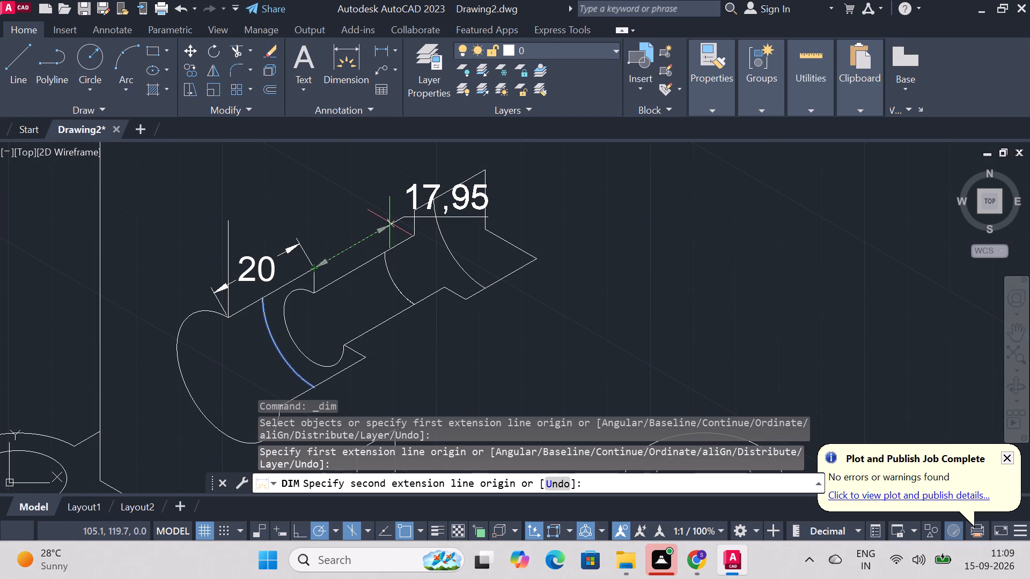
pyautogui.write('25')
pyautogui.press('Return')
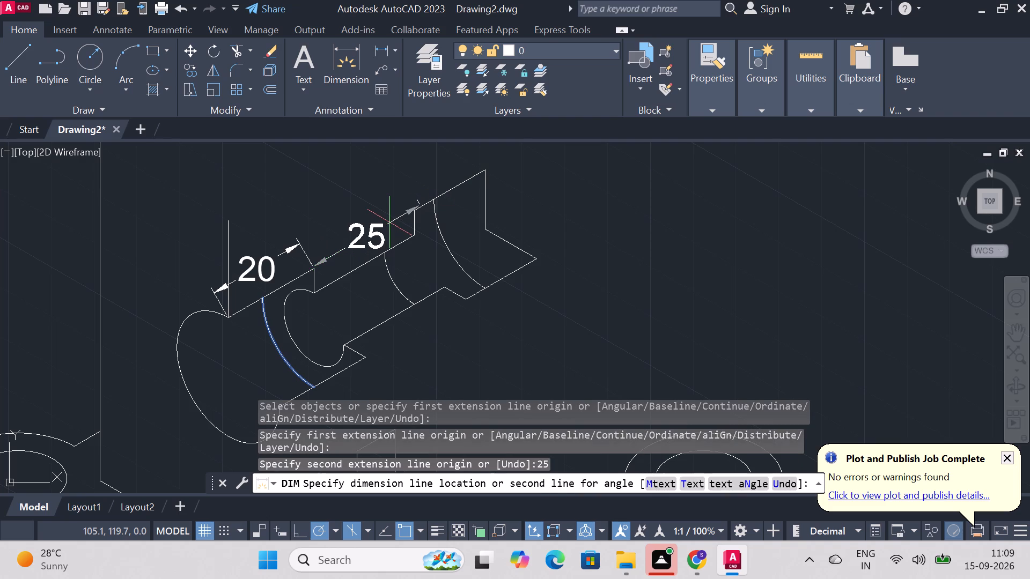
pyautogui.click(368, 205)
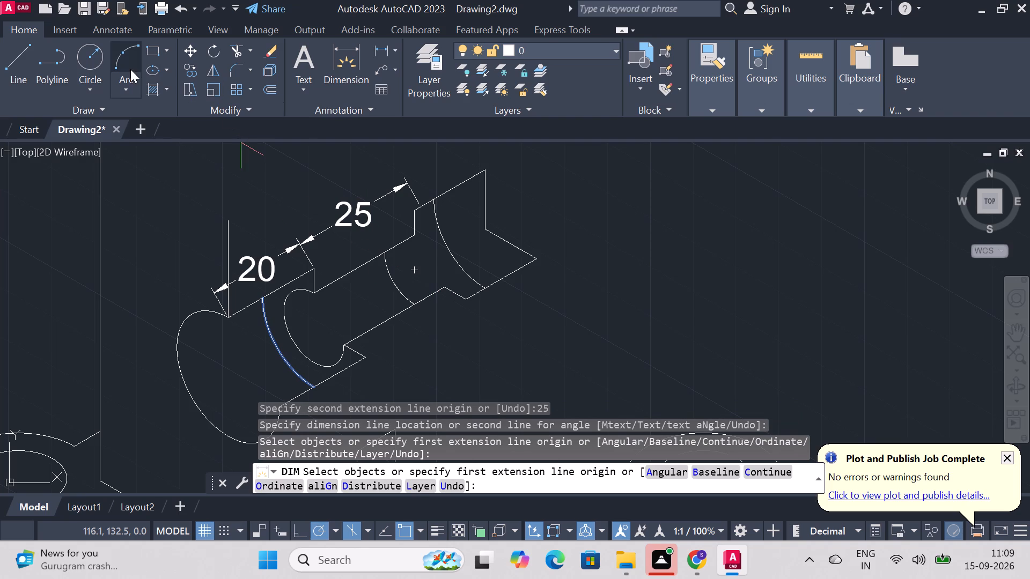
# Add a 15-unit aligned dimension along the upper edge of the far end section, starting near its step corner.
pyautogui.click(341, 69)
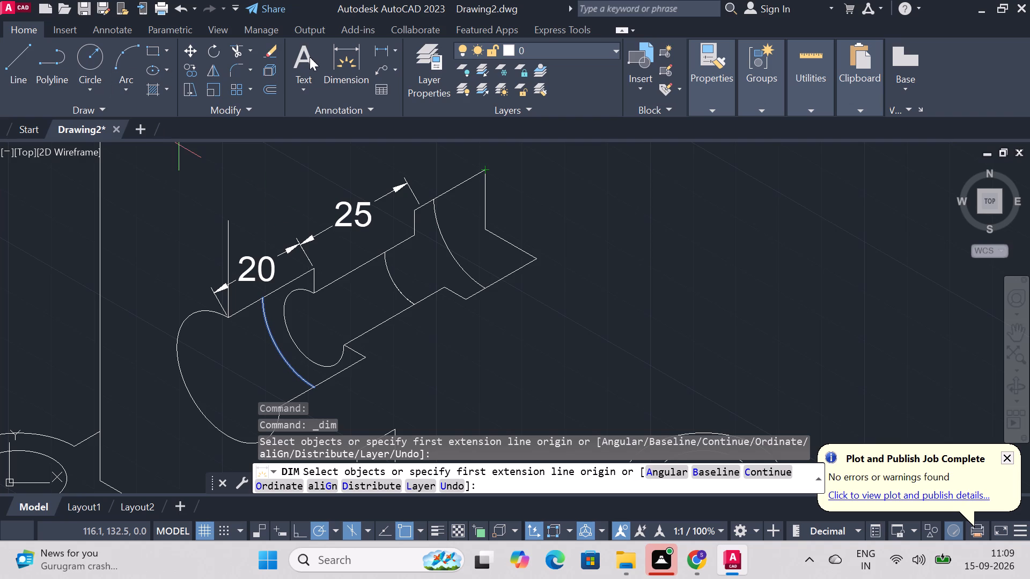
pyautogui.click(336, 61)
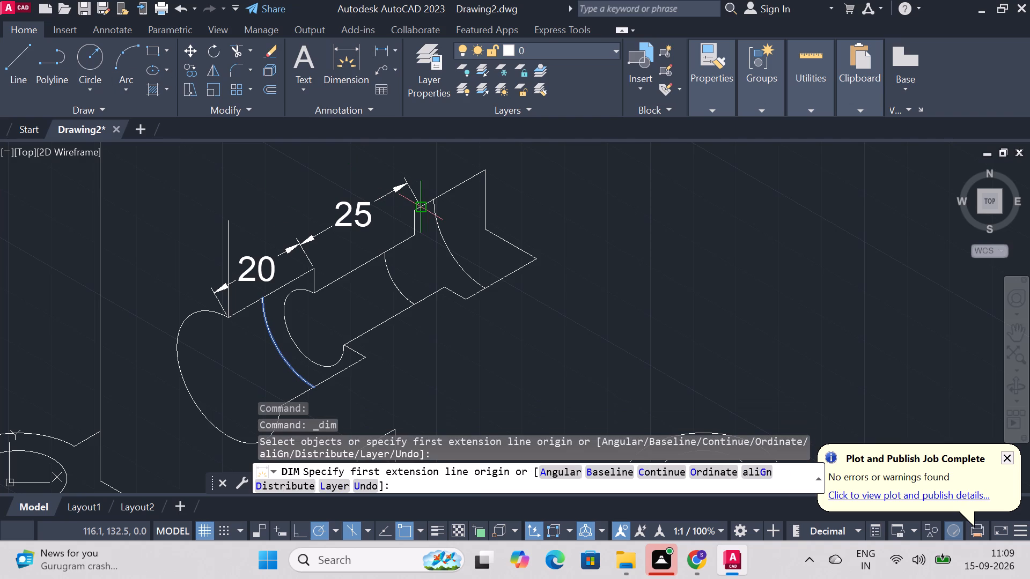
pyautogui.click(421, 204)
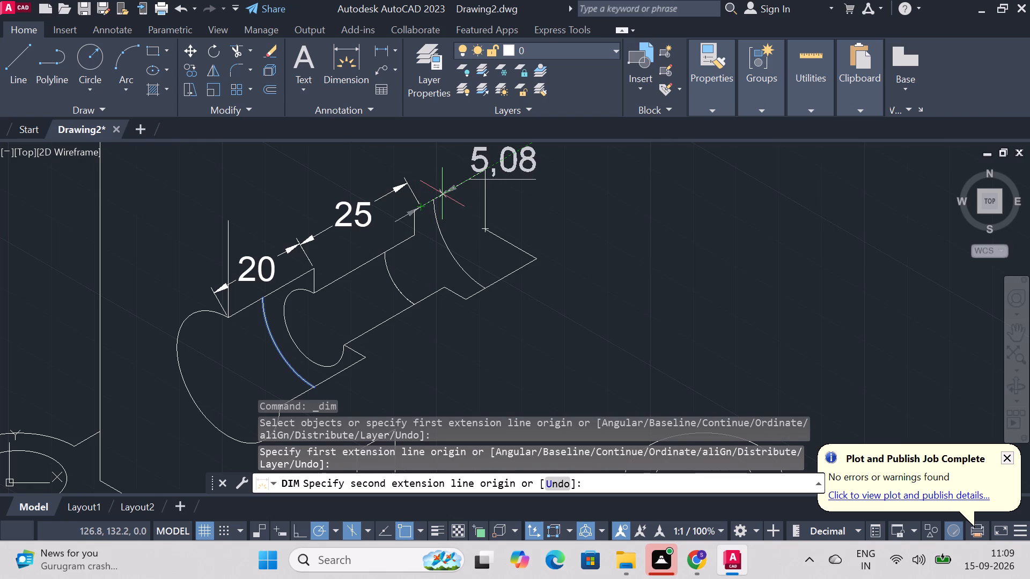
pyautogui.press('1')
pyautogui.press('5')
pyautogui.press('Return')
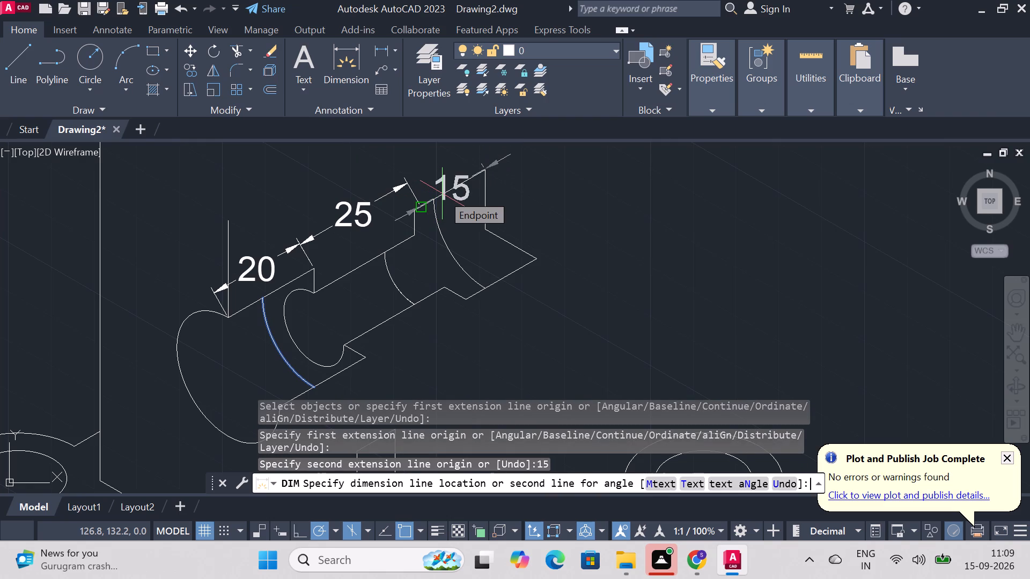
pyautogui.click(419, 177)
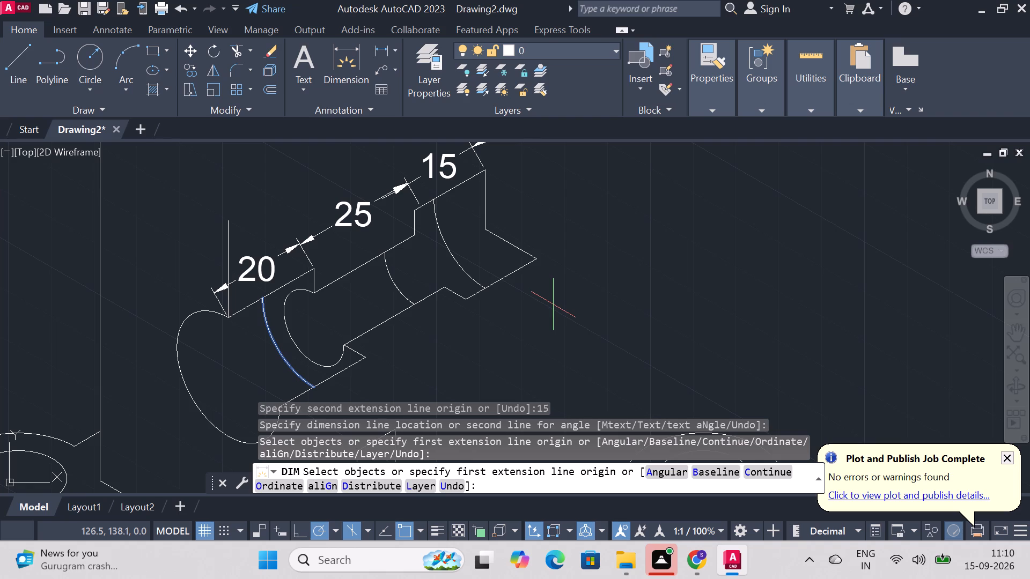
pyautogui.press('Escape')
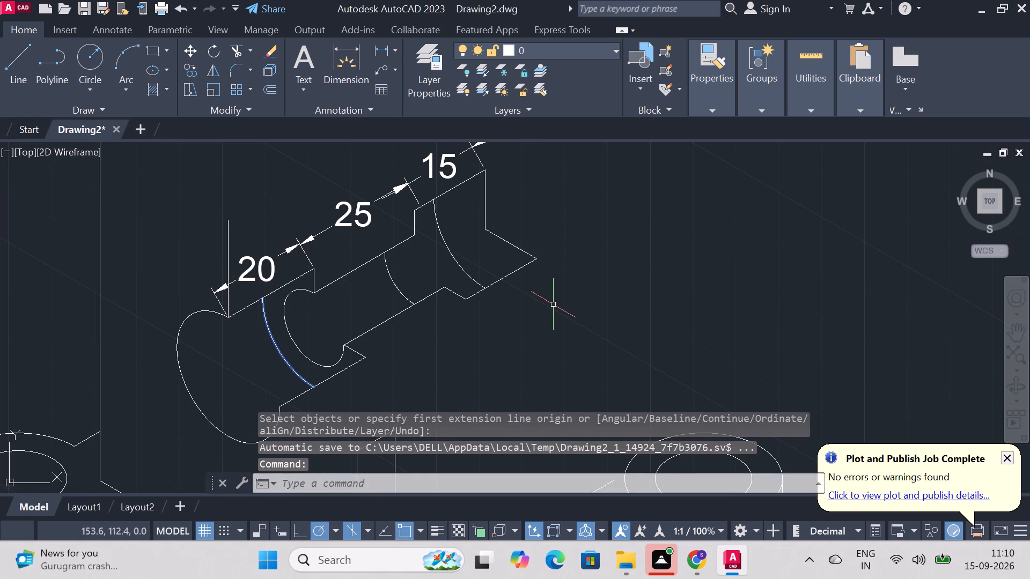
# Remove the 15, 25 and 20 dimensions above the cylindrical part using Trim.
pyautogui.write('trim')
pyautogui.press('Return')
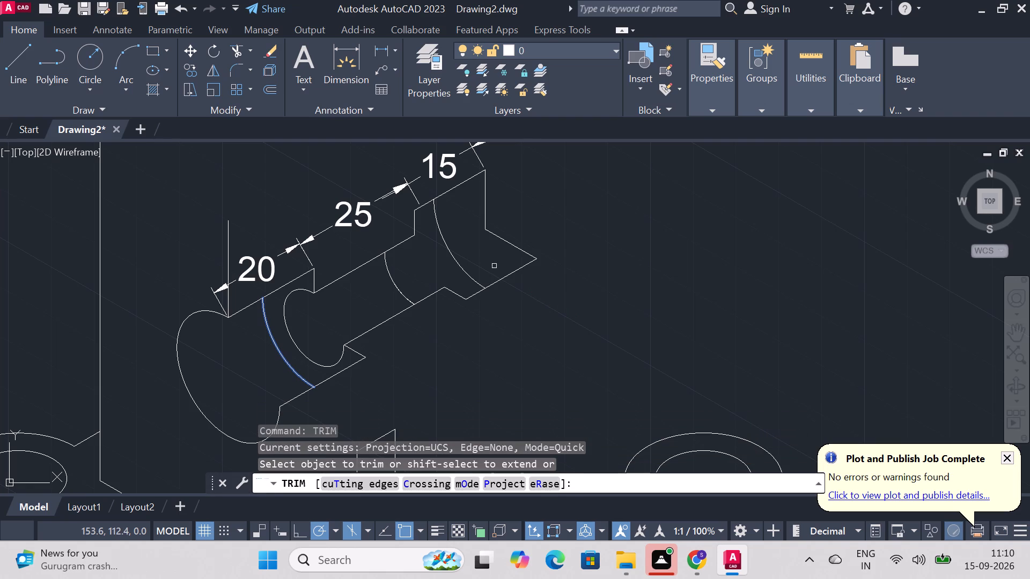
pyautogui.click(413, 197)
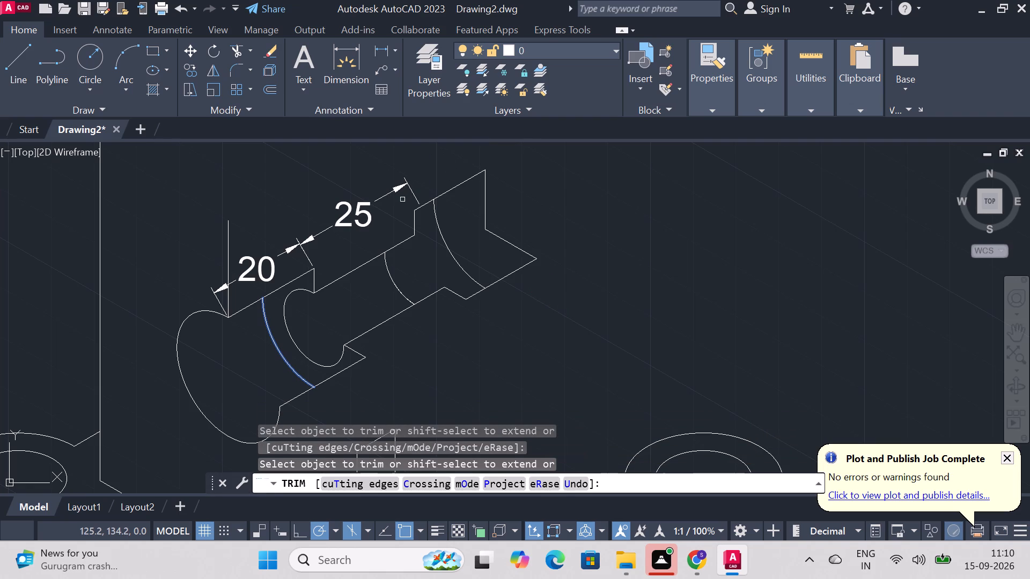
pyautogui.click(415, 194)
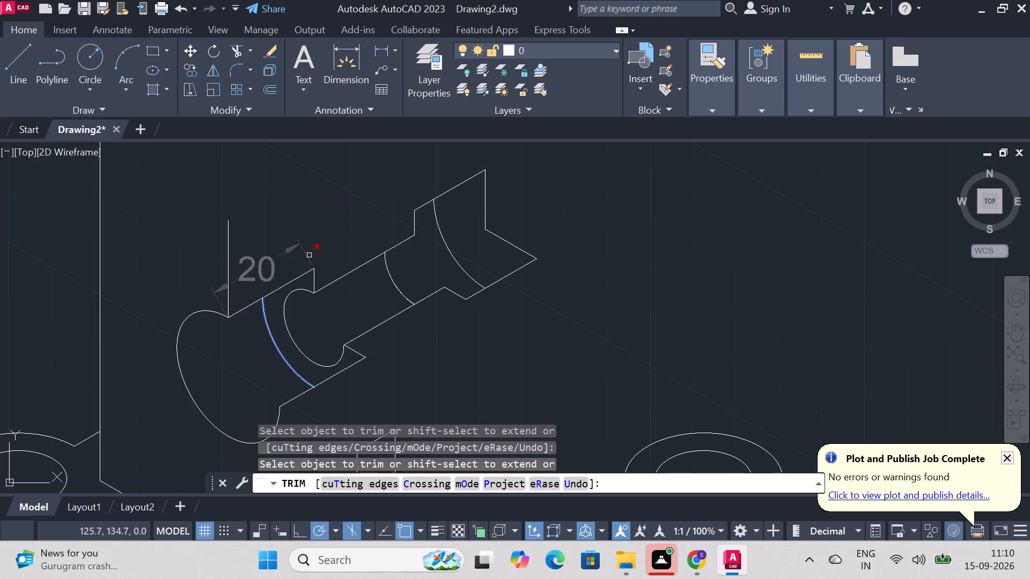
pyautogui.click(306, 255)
# Trim away the vertical line and the 330° line that close the cylindrical part's far end.
pyautogui.click(484, 212)
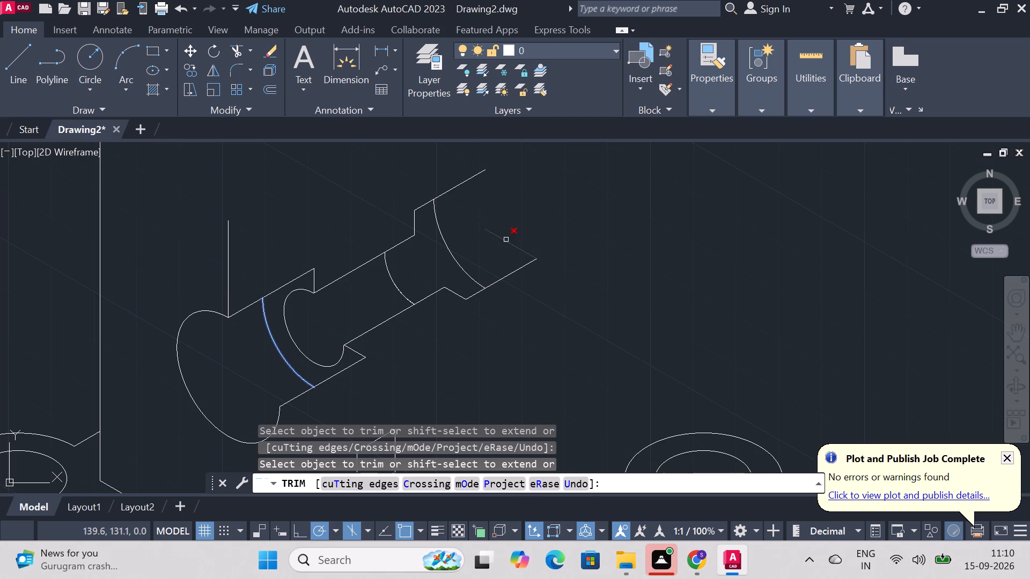
pyautogui.click(507, 240)
pyautogui.press('Escape')
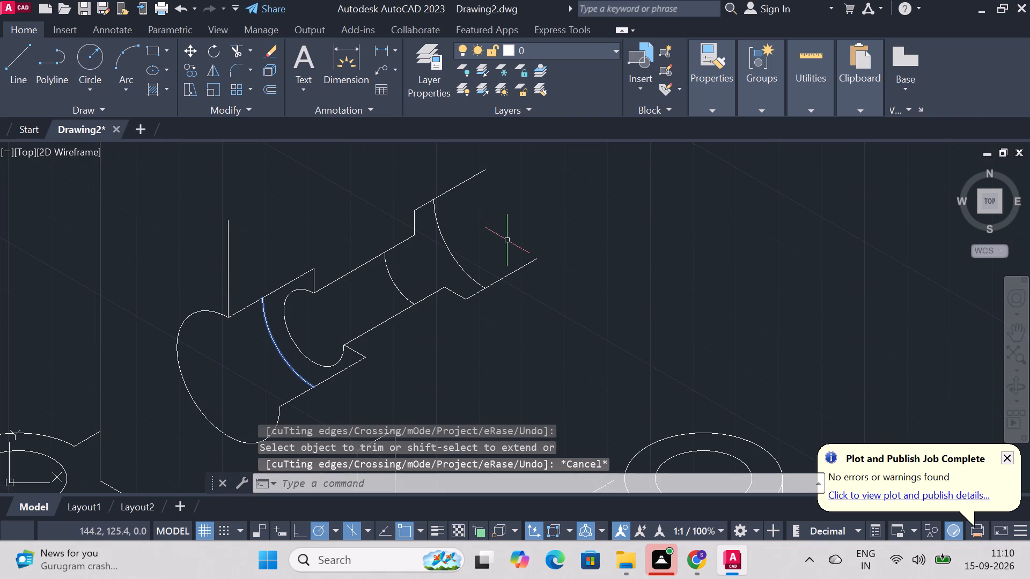
pyautogui.press('Escape')
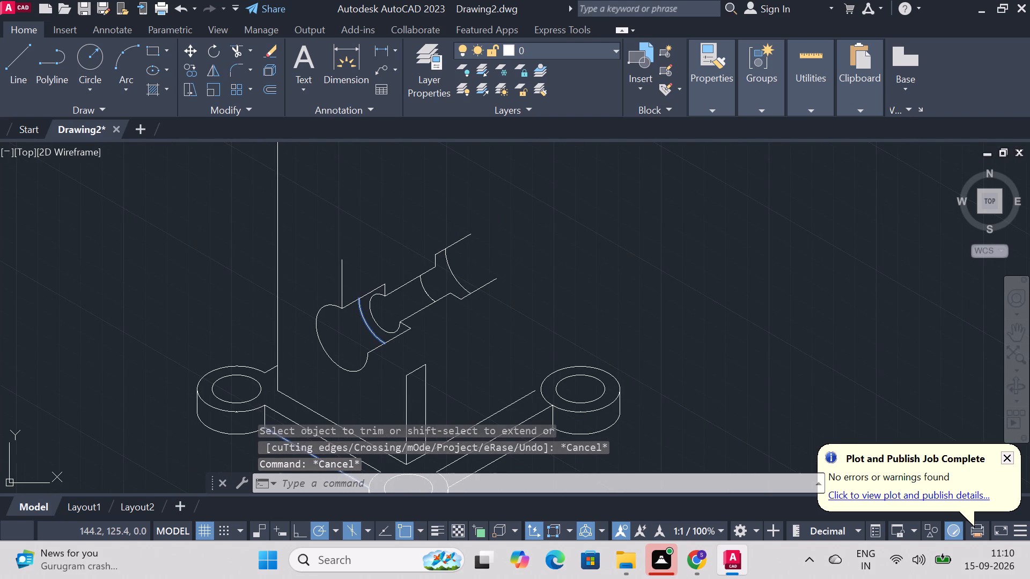
# Draw a line from the upright's upper front corner to the front arc's lower end on the cylinder's lower edge.
pyautogui.press('l')
pyautogui.press('Return')
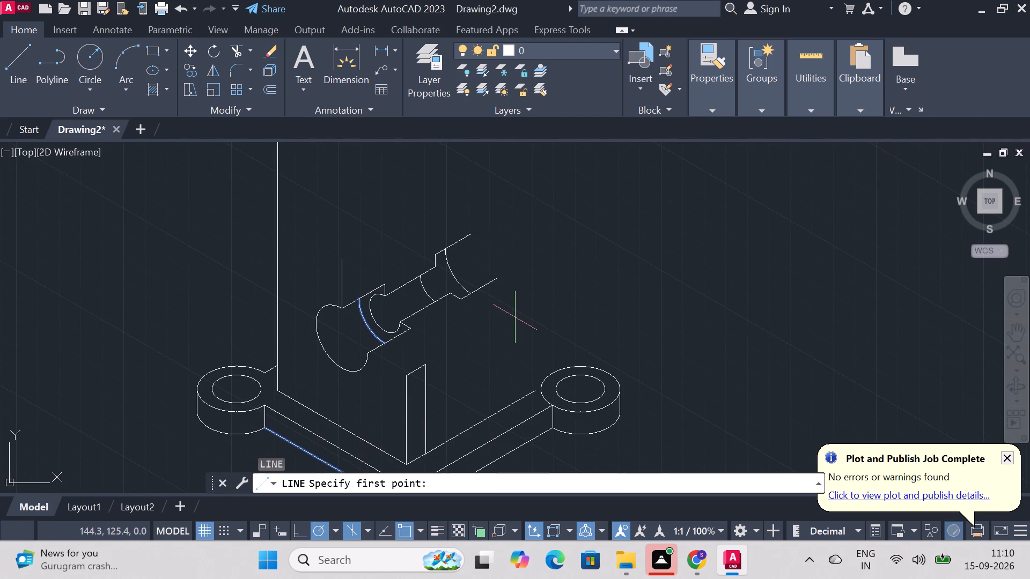
pyautogui.click(408, 376)
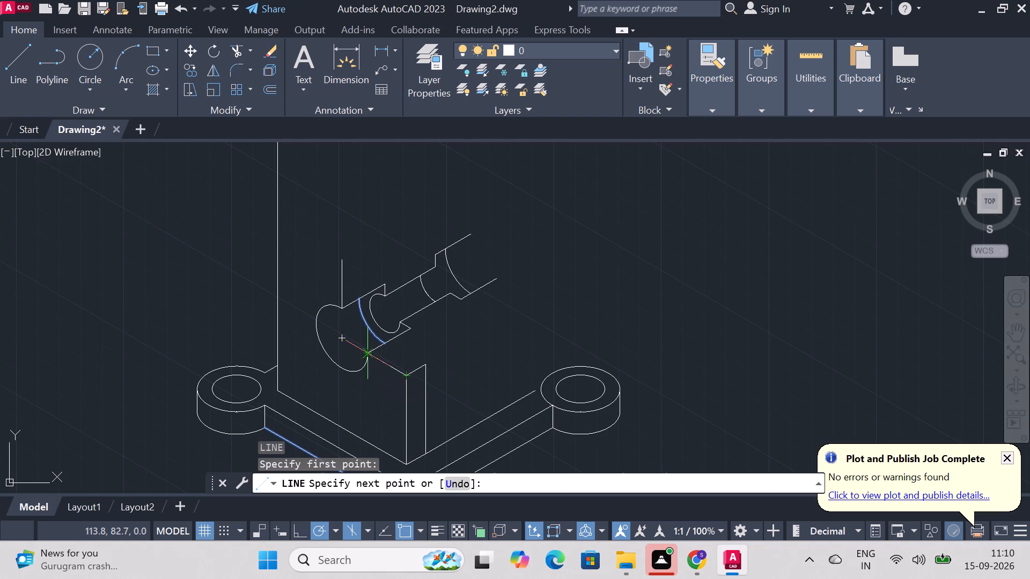
pyautogui.click(369, 357)
pyautogui.press('Escape')
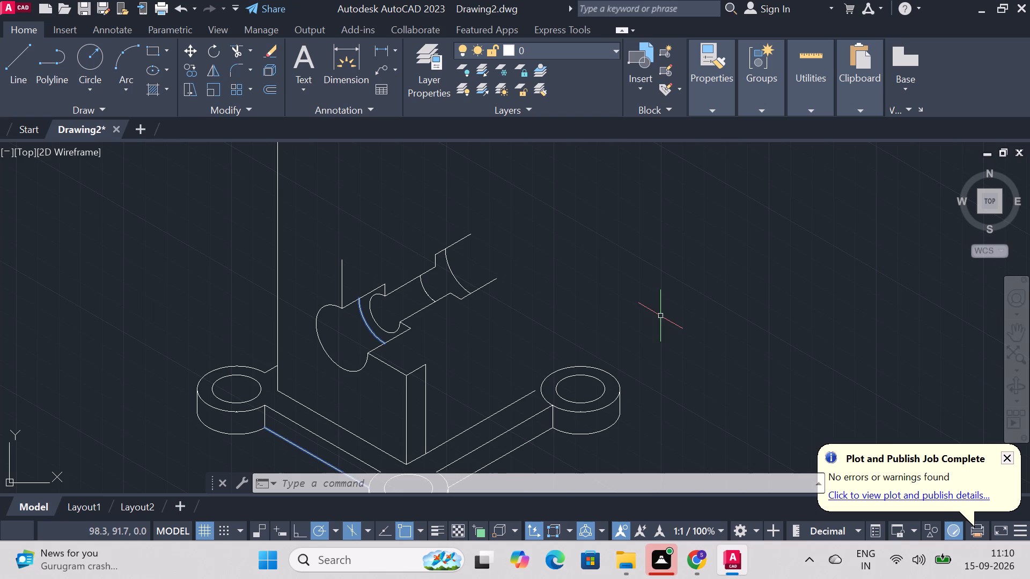
pyautogui.press('Escape')
pyautogui.press('Escape')
pyautogui.press('Escape')
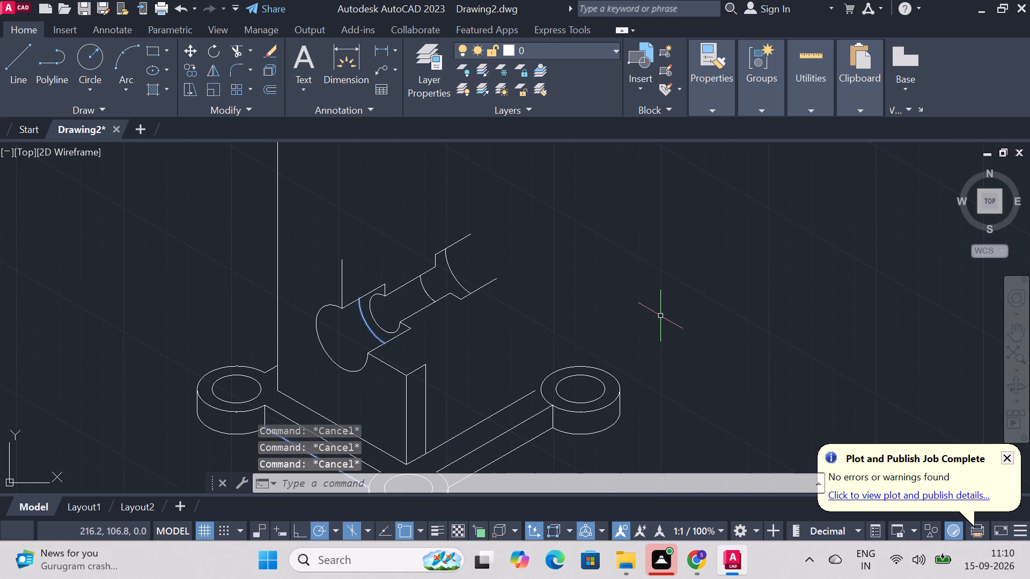
# Draw an isocircle of radius 19 centred on the cylindrical part's large front arc.
pyautogui.write('el')
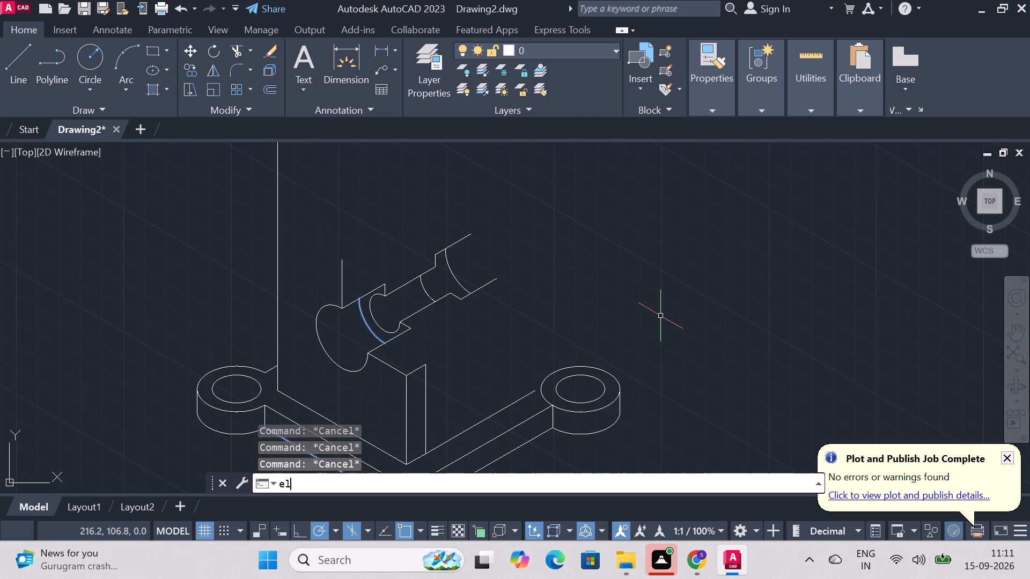
pyautogui.press('Return')
pyautogui.write('iso')
pyautogui.press('Return')
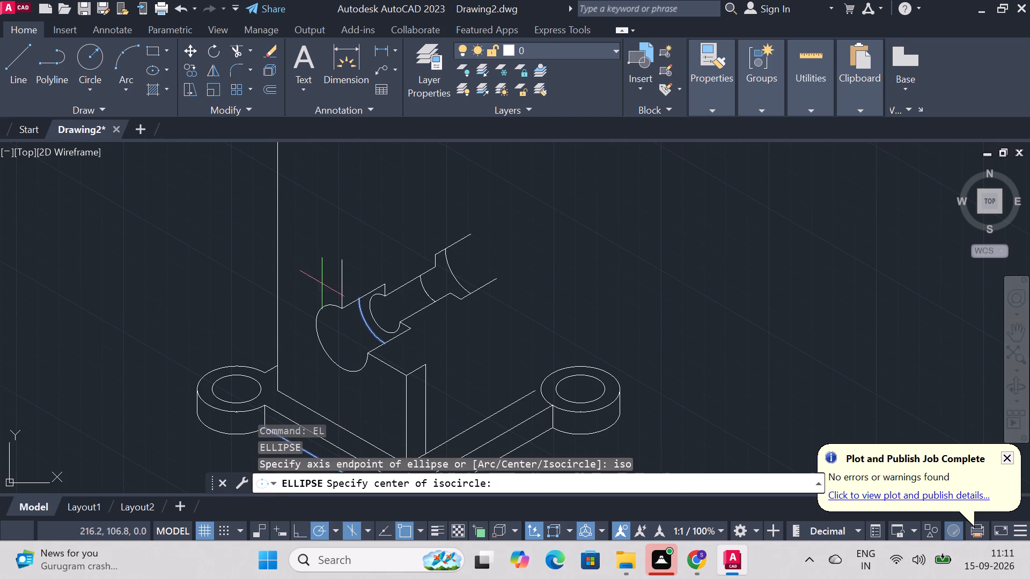
pyautogui.click(334, 338)
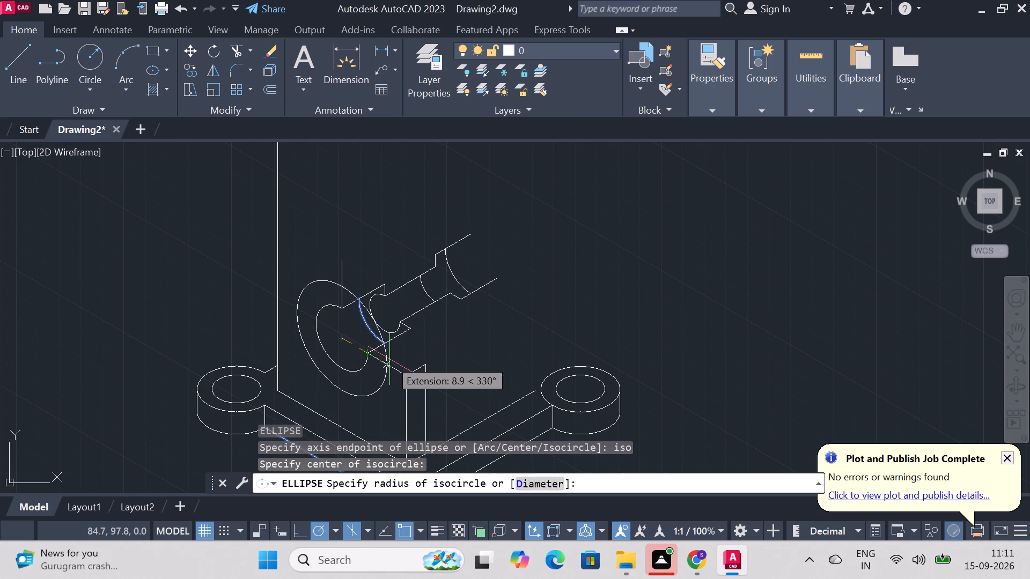
pyautogui.write('19')
pyautogui.press('Return')
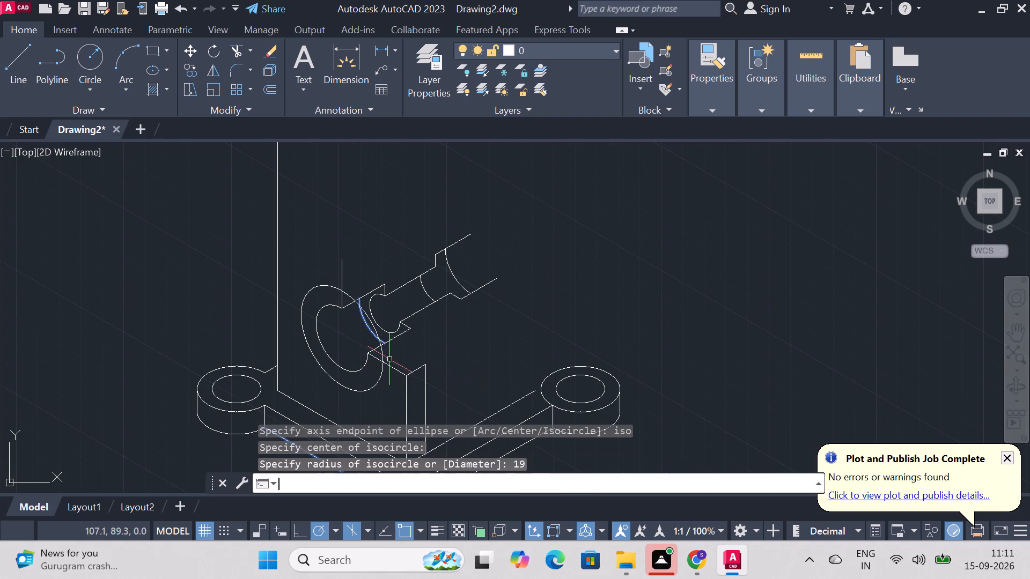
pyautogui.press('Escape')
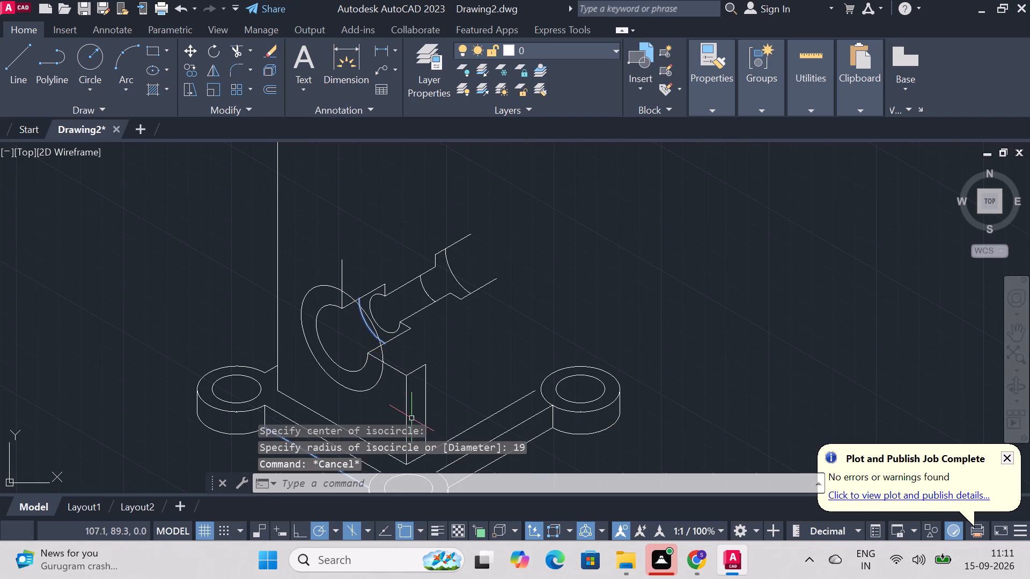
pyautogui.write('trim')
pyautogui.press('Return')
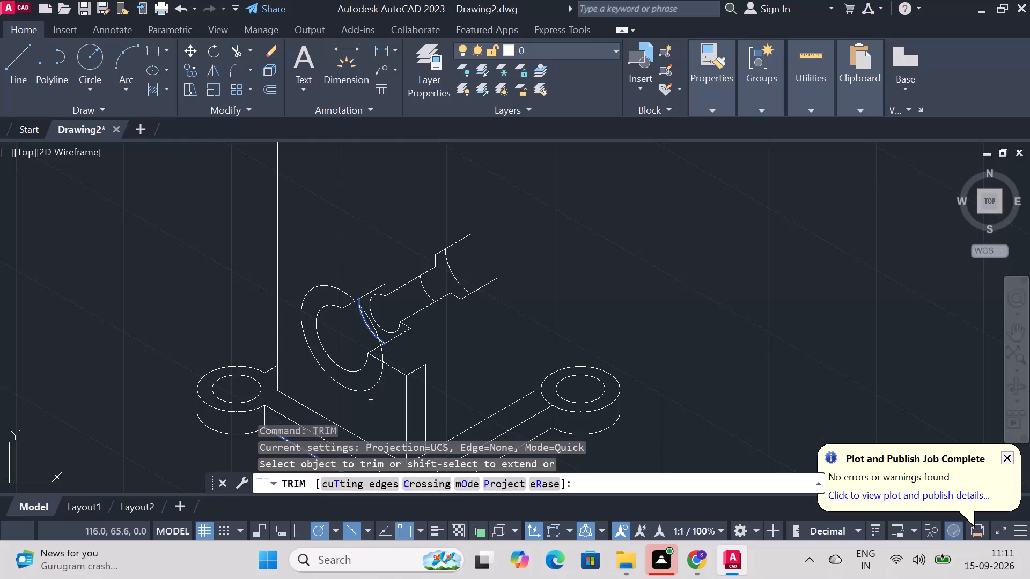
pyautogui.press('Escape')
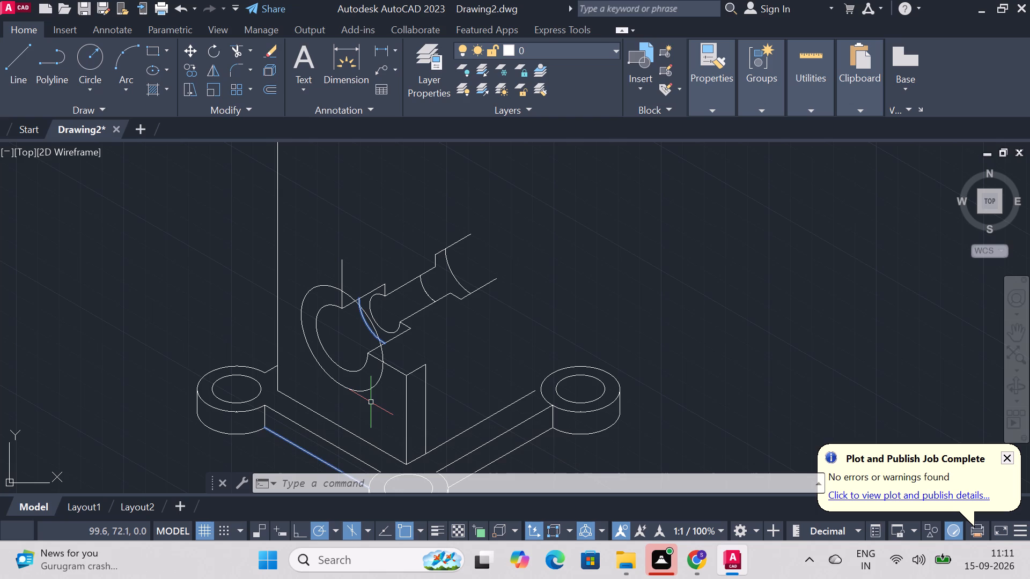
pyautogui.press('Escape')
# Copy the radius 19 isocircle from its centre by 9 along the 30° direction of the cylinder's axis.
pyautogui.write('copy')
pyautogui.press('Return')
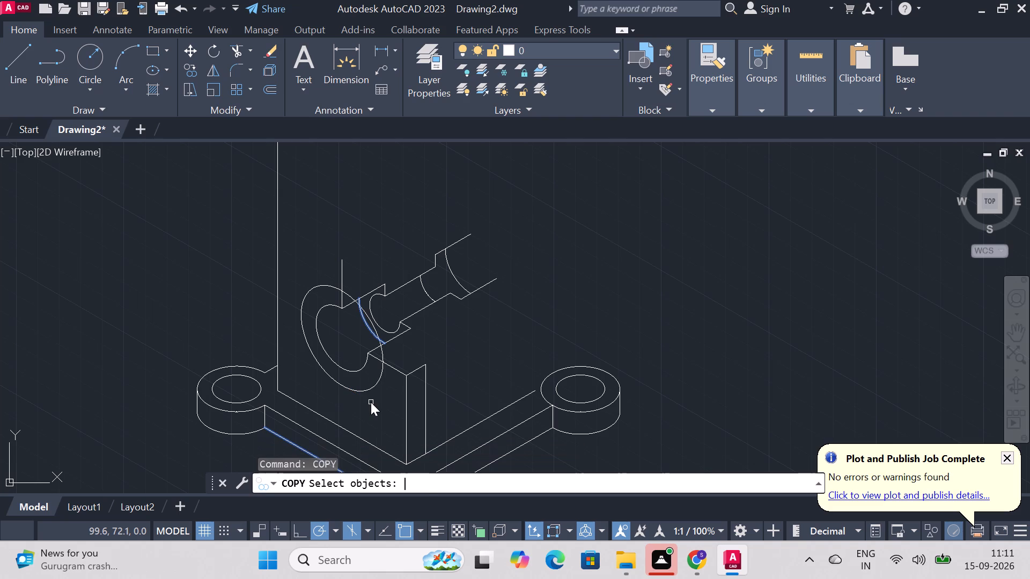
pyautogui.click(370, 388)
pyautogui.press('Return')
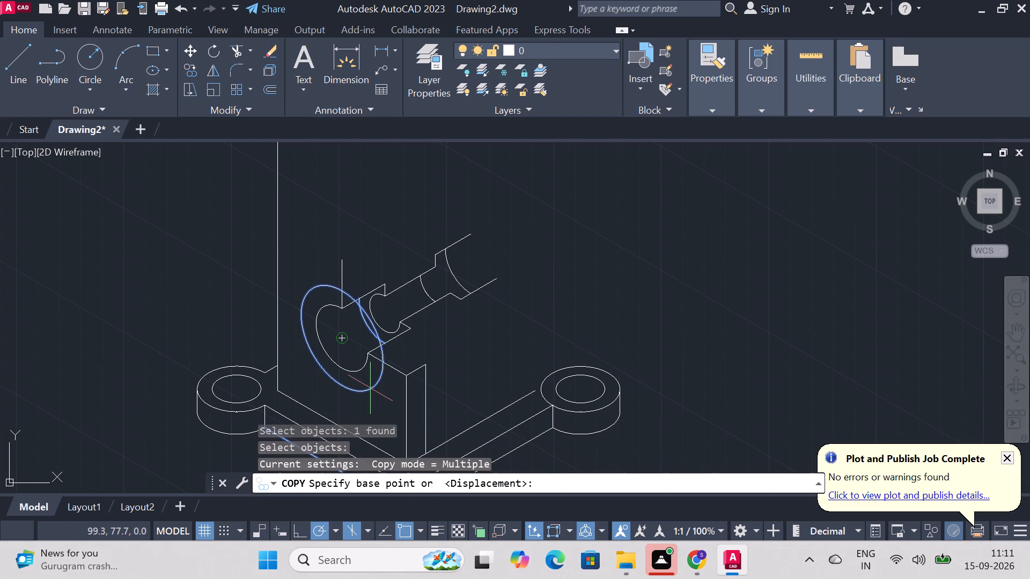
pyautogui.click(342, 341)
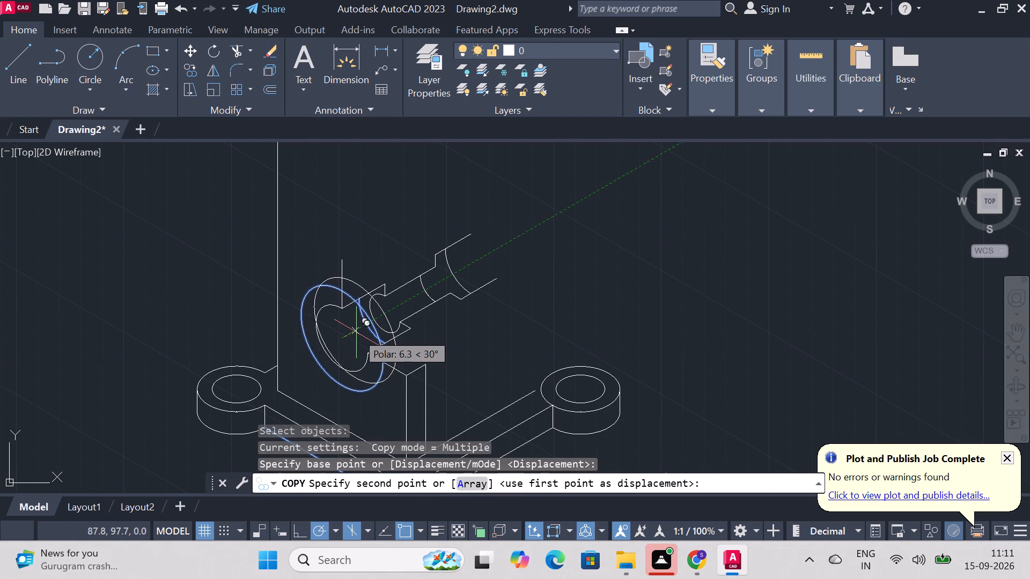
pyautogui.press('9')
pyautogui.press('Return')
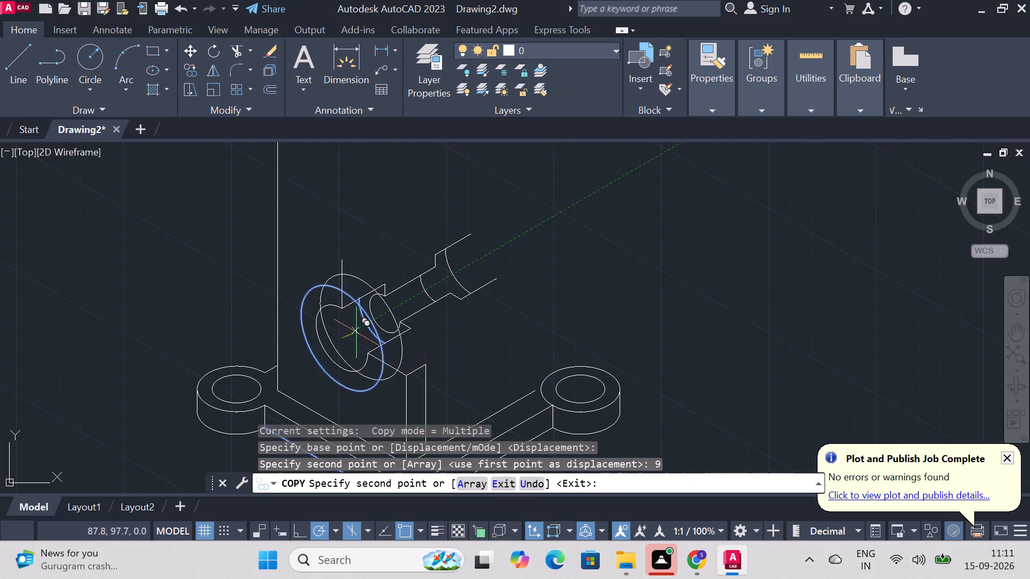
pyautogui.press('Escape')
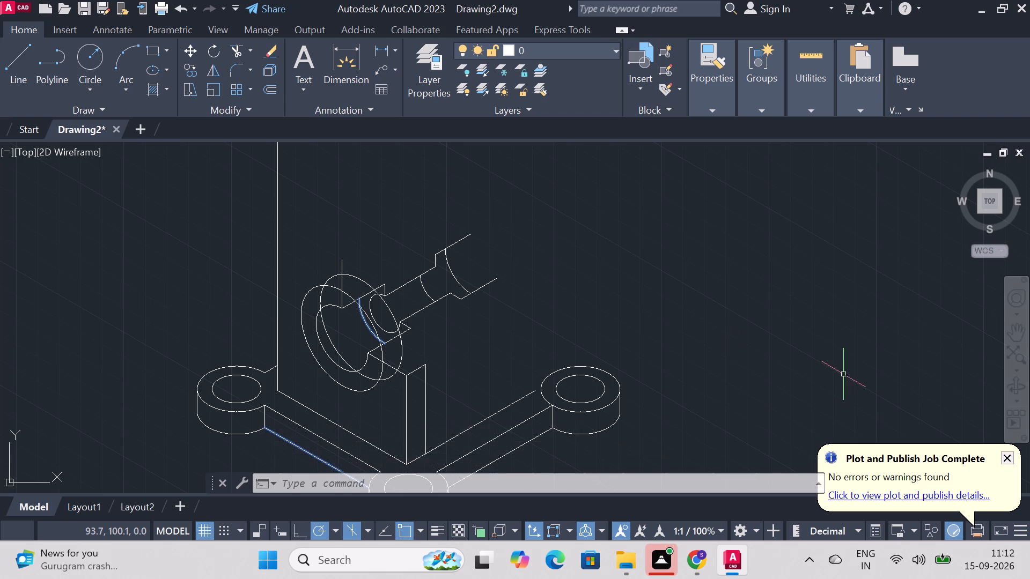
# Dismiss the plot and publish notification.
pyautogui.click(1006, 459)
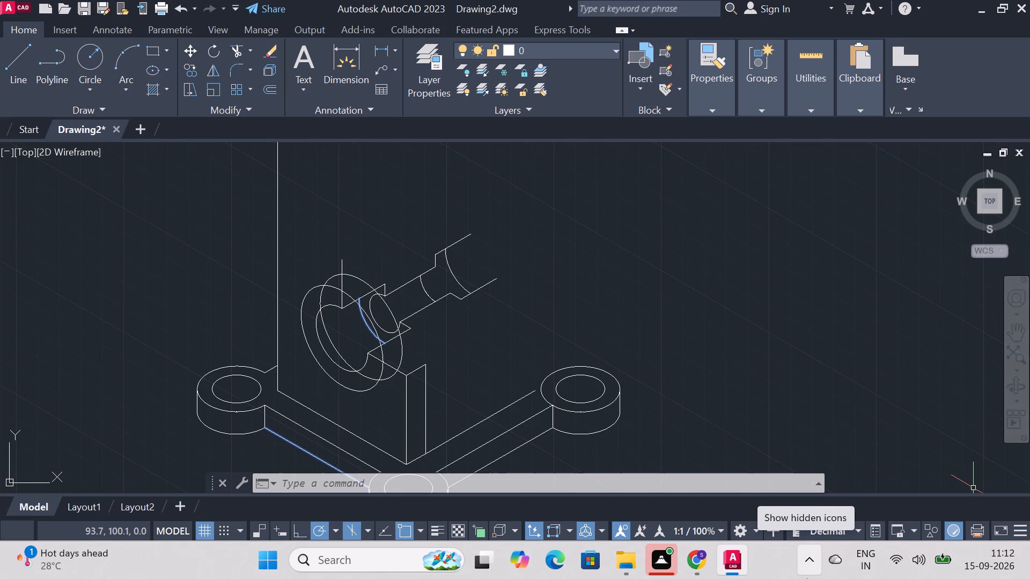
# Trim away the copied isocircle's upper arc segments between the vertical line and the inside of the original large isocircle.
pyautogui.write('tr')
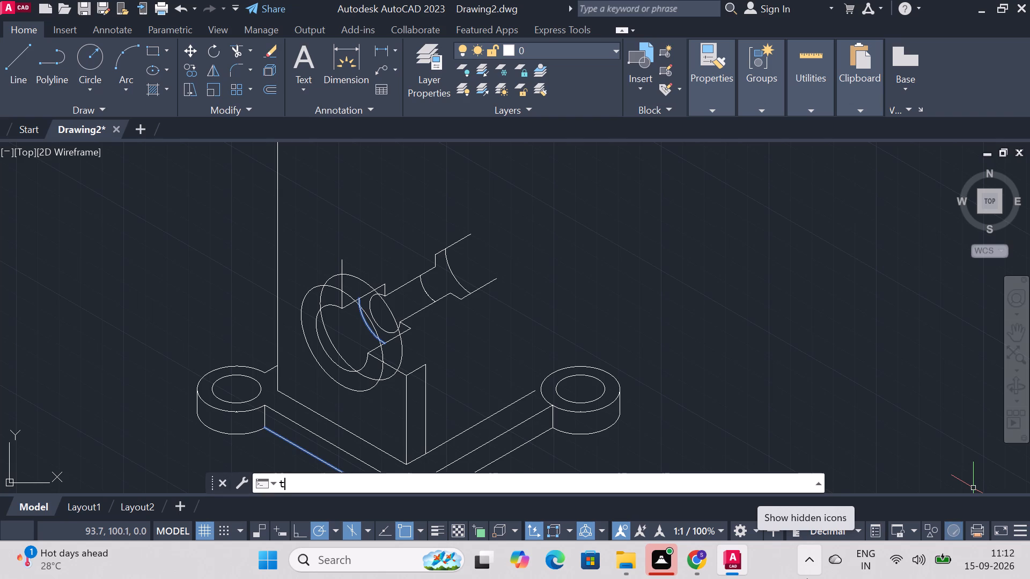
pyautogui.write('im')
pyautogui.press('Return')
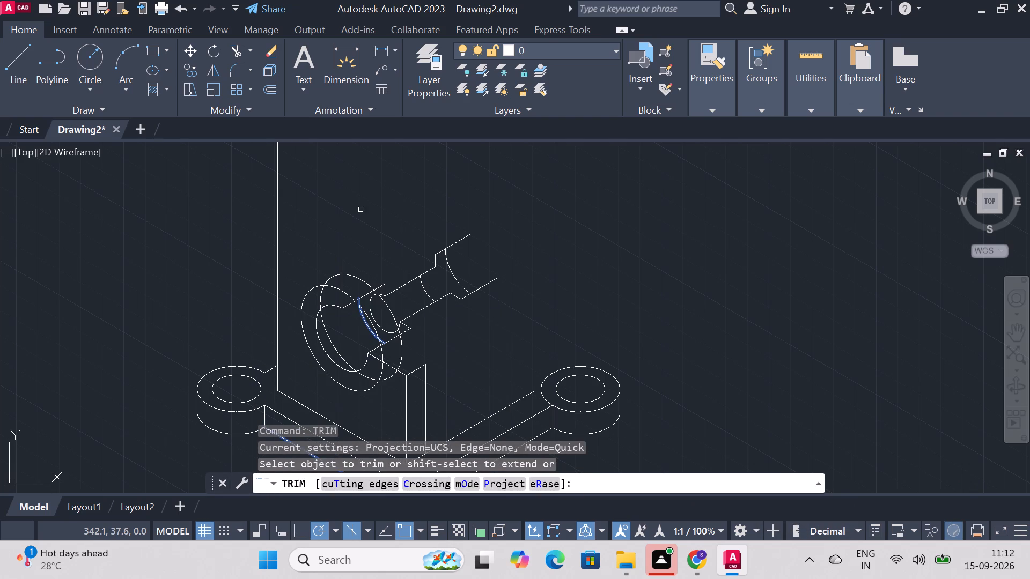
pyautogui.click(332, 278)
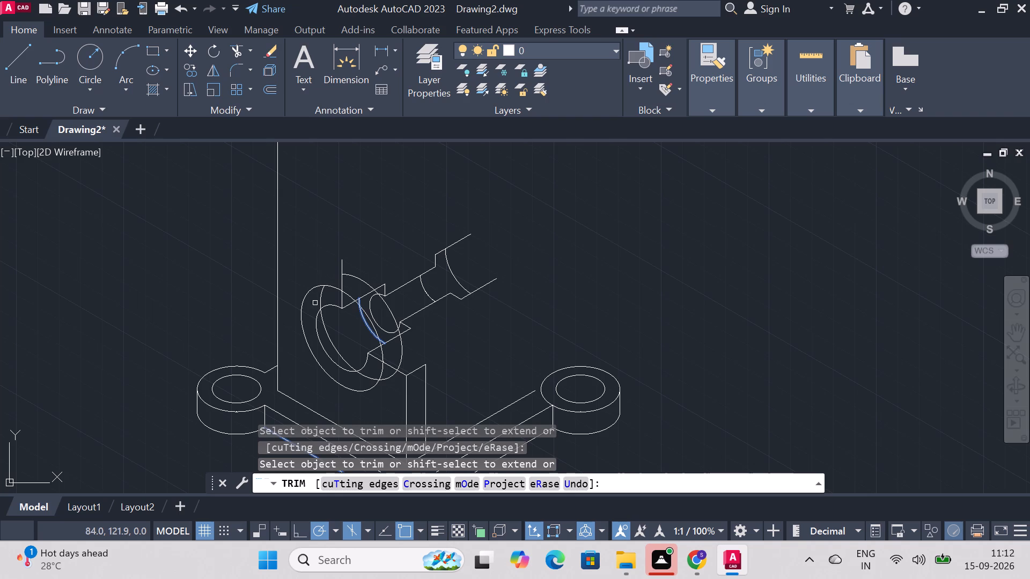
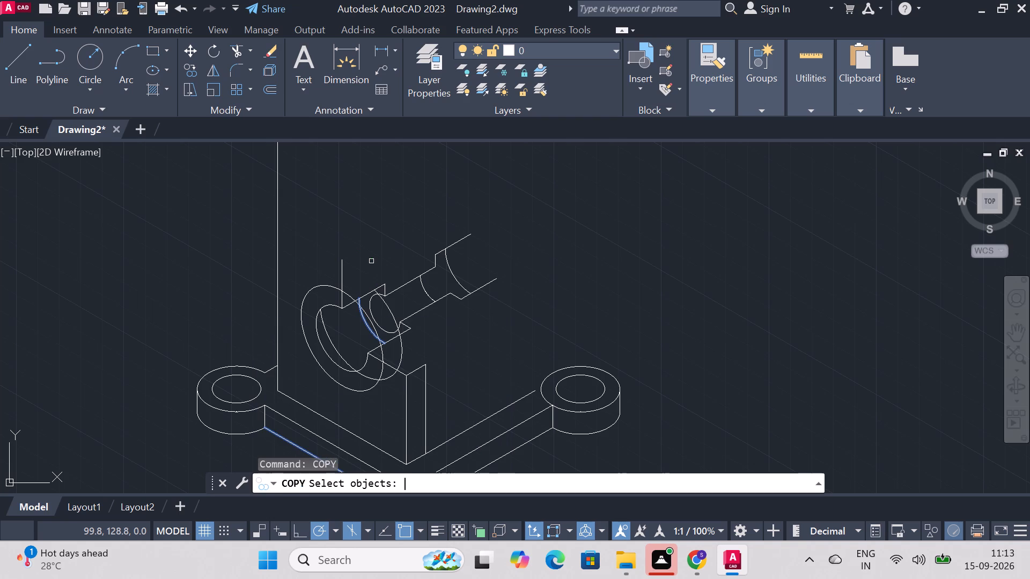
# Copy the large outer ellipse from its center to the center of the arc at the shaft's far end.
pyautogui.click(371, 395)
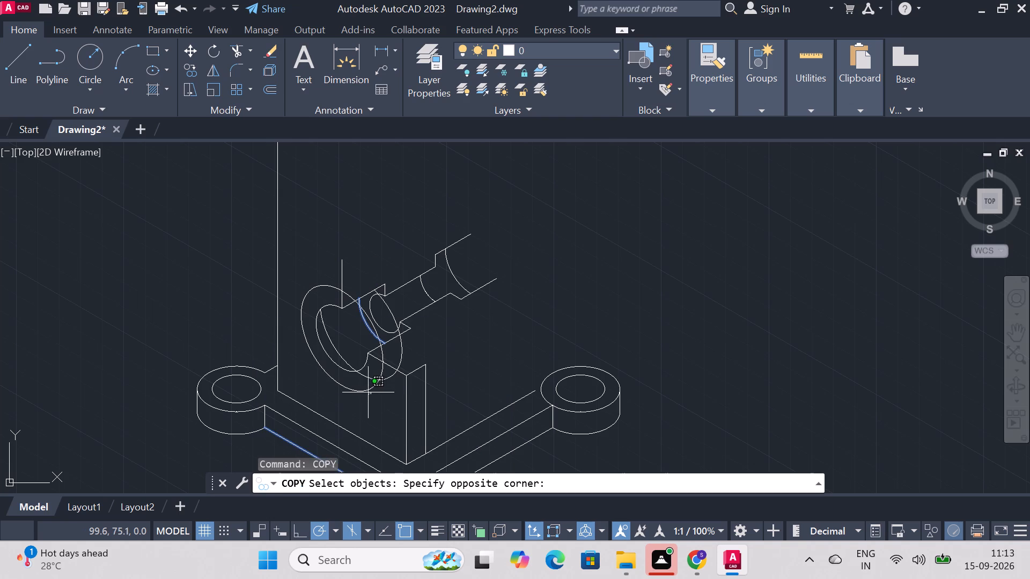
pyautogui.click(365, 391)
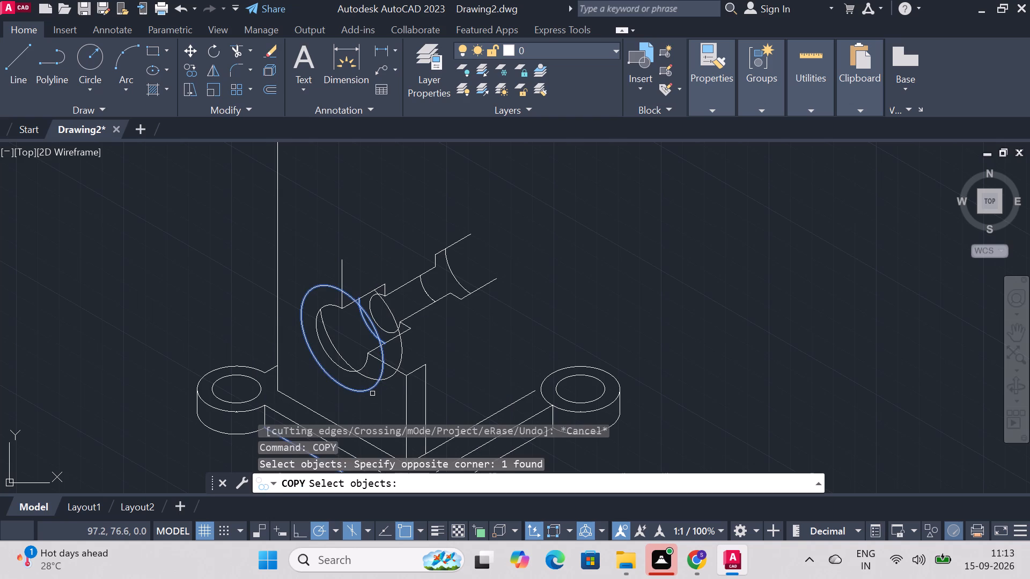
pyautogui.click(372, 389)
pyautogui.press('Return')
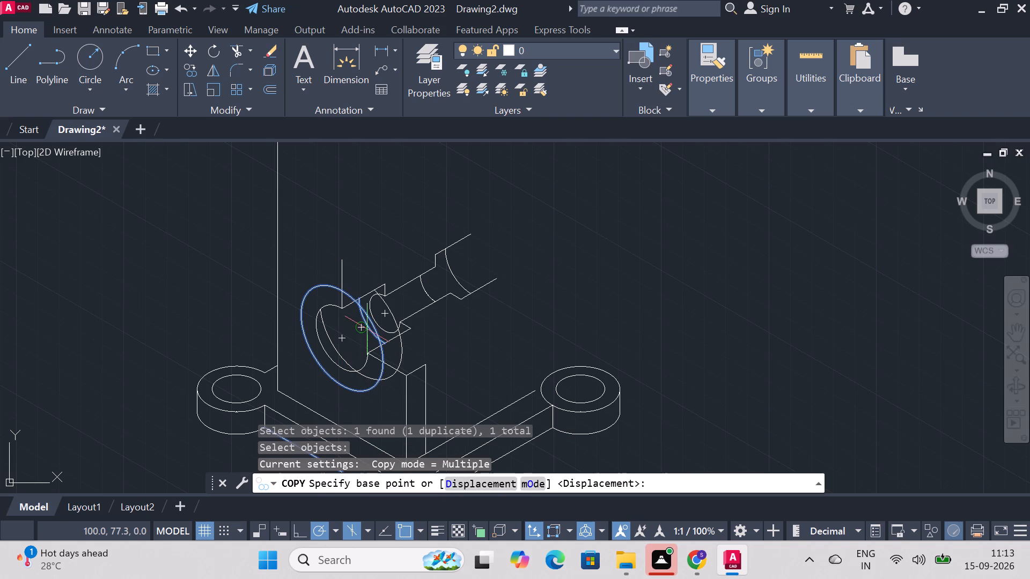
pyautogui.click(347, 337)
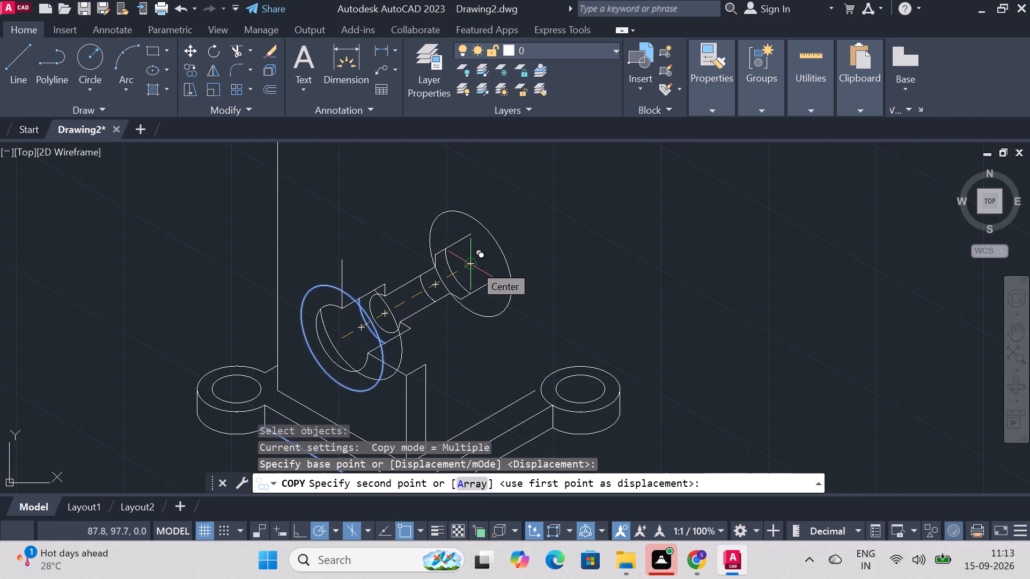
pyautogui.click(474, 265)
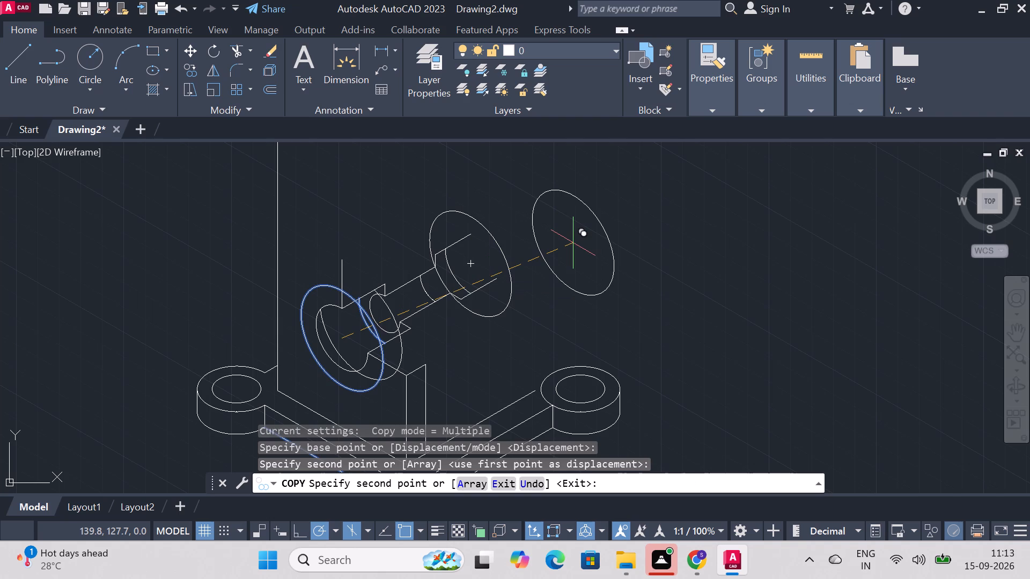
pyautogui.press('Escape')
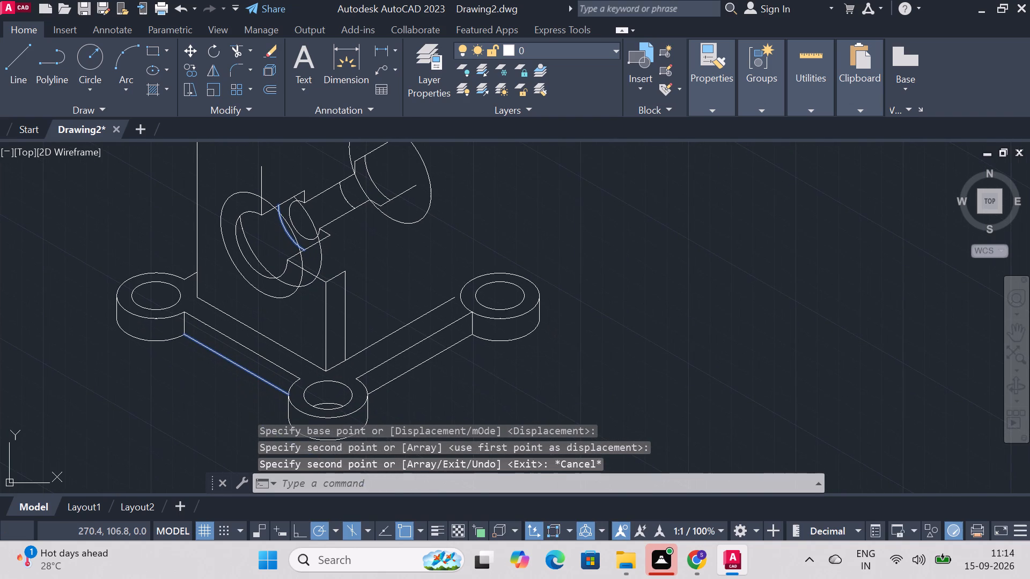
# Draw an upright outline from the inner edge endpoint beside the right-hand lug: 36 up, 9 at 210°, and 36 down.
pyautogui.write('lin')
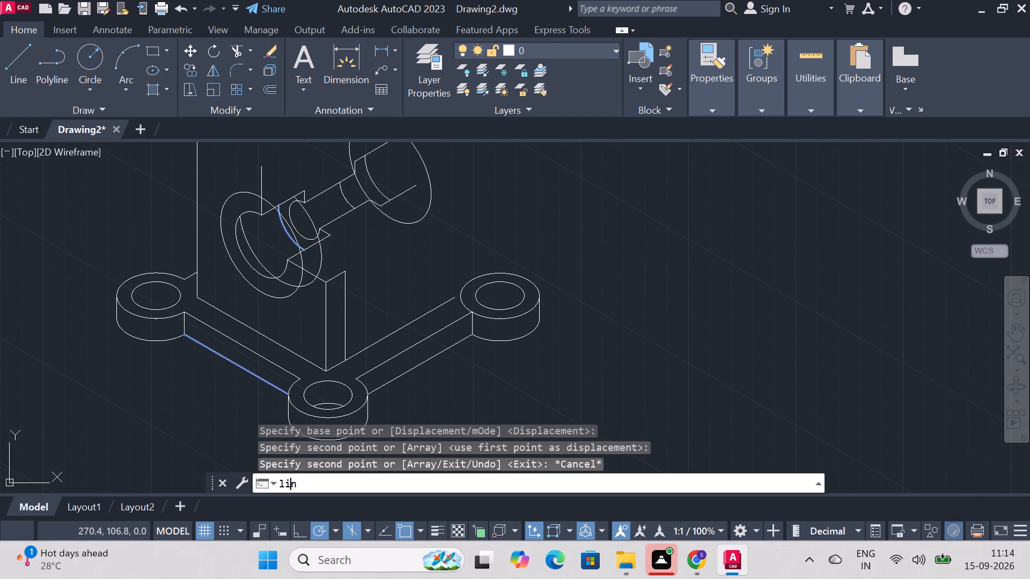
pyautogui.press('e')
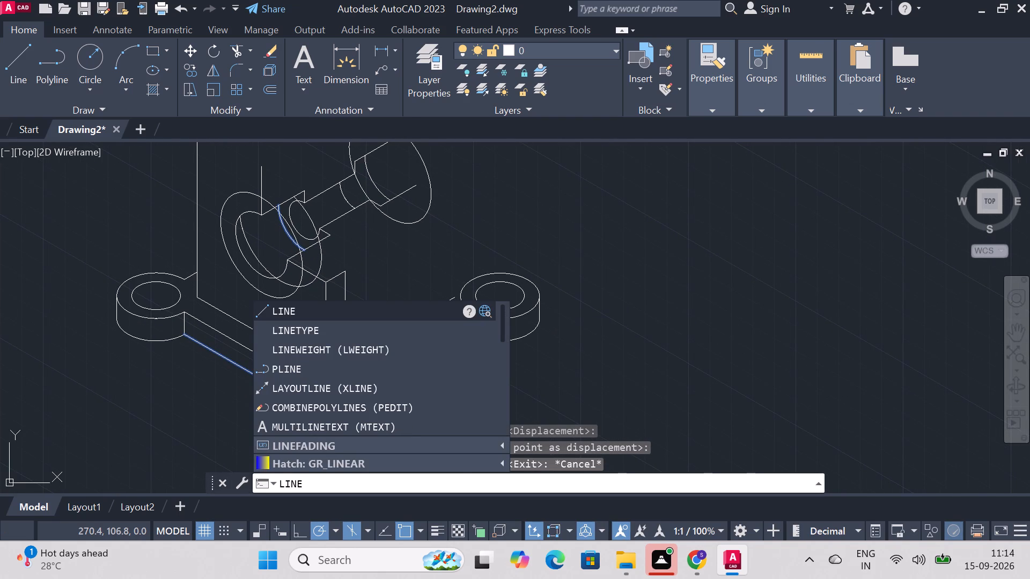
pyautogui.press('Return')
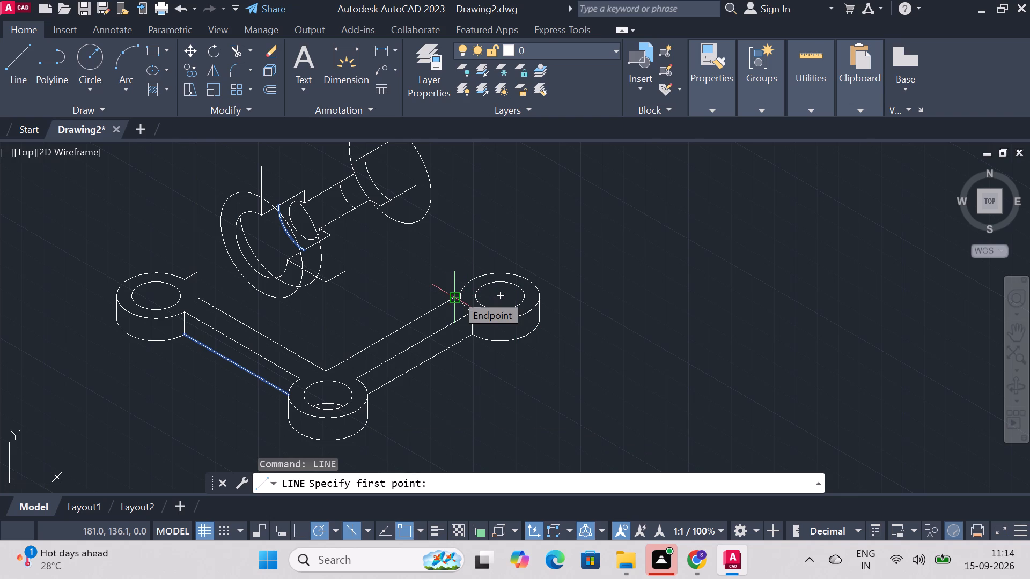
pyautogui.click(456, 294)
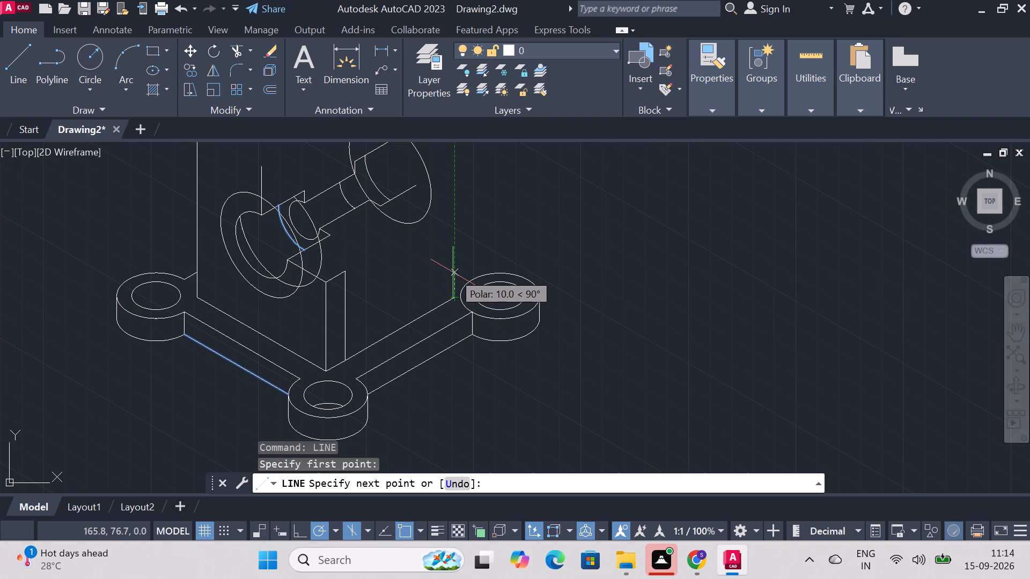
pyautogui.write('36')
pyautogui.press('Return')
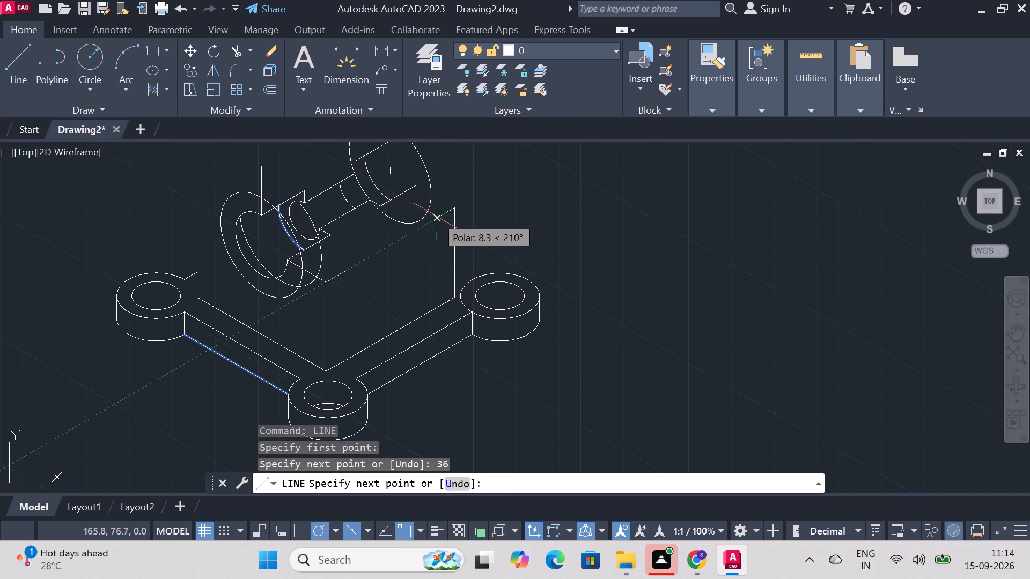
pyautogui.press('9')
pyautogui.press('Return')
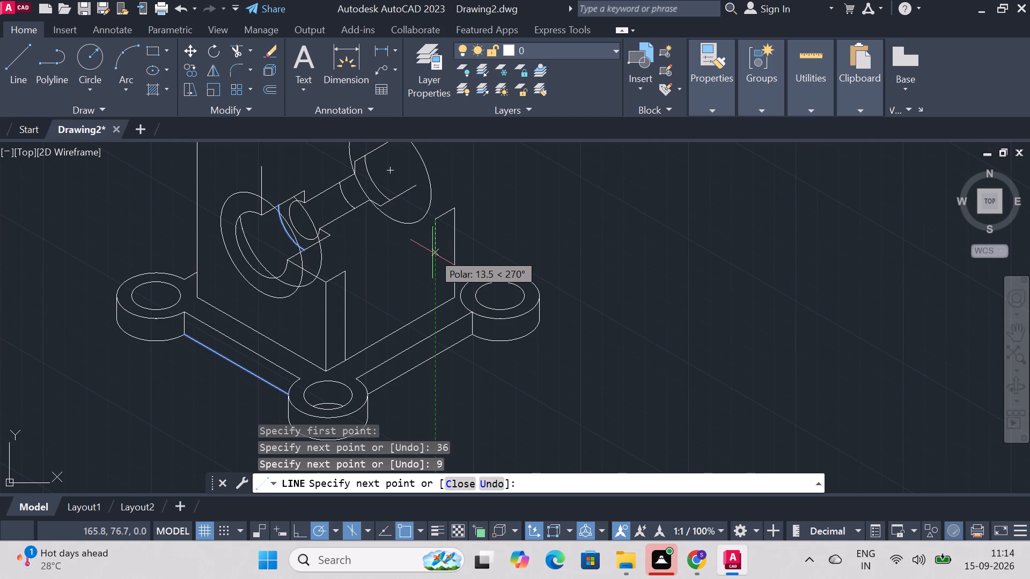
pyautogui.write('36')
pyautogui.press('Return')
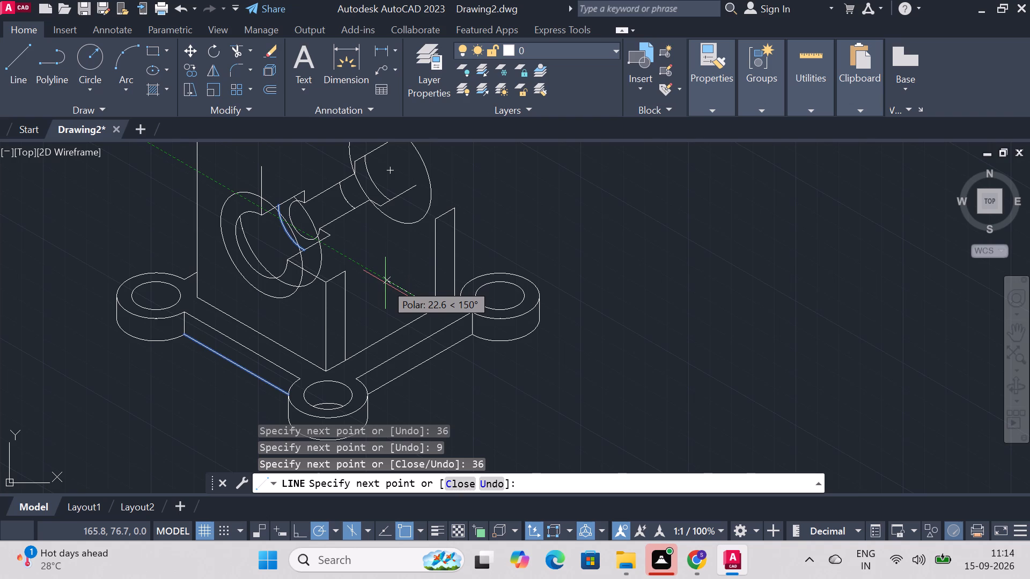
pyautogui.press('Escape')
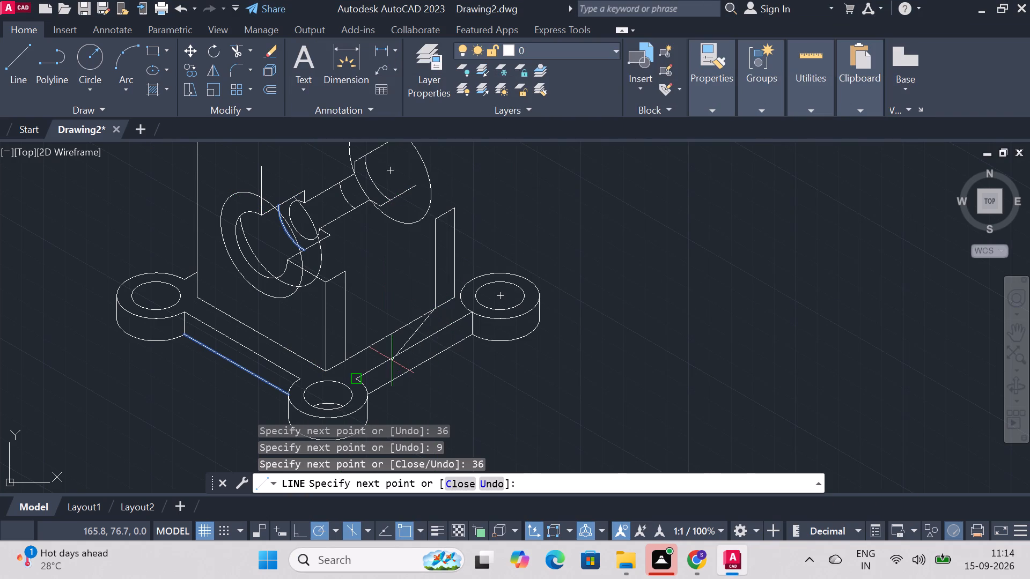
pyautogui.press('Escape')
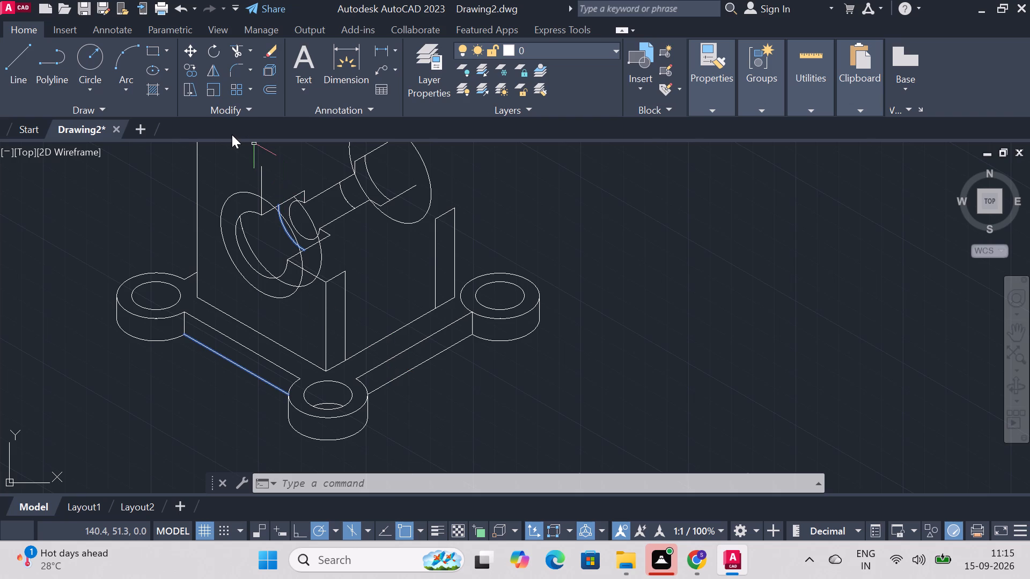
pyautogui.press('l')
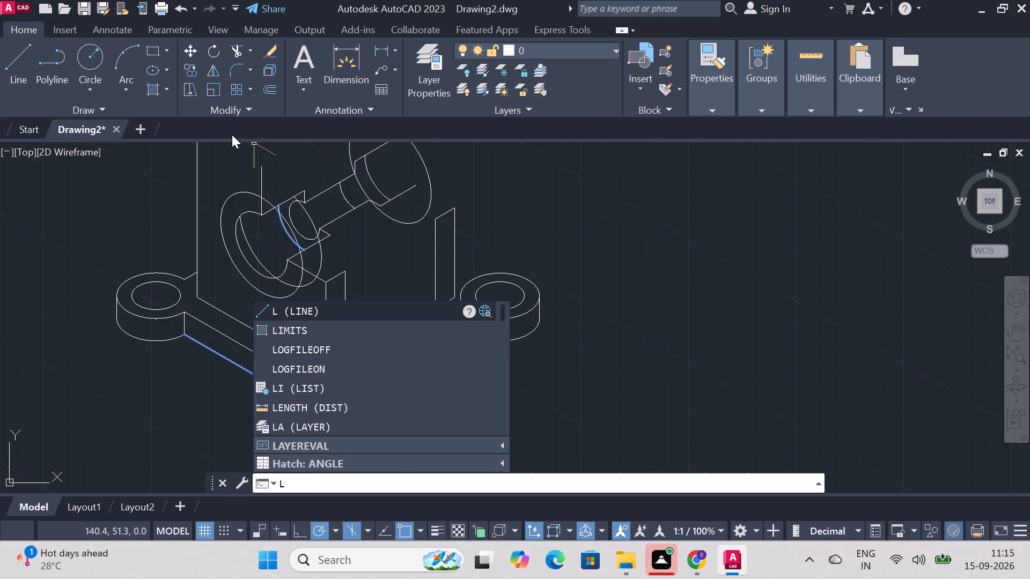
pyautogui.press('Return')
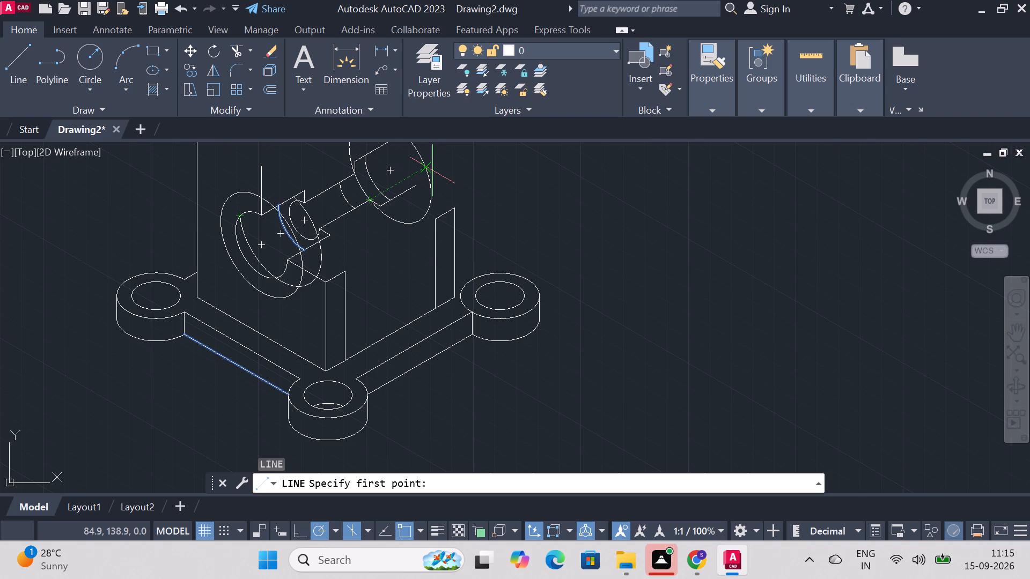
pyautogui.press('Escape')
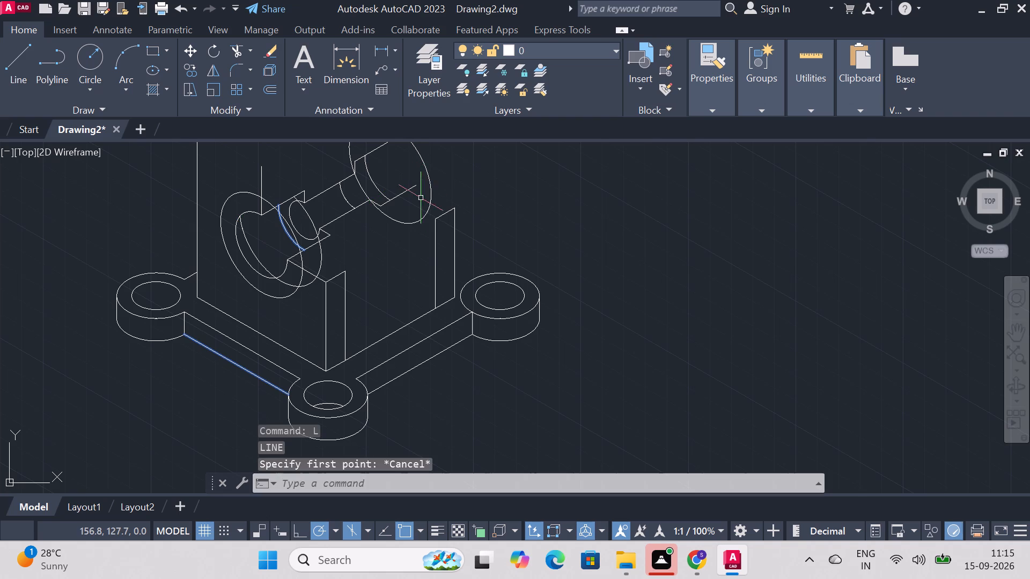
# Erase the copied ellipse at the shaft's far end, the original large outer ellipse, and the large elliptical arc behind it.
pyautogui.click(427, 209)
pyautogui.press('Delete')
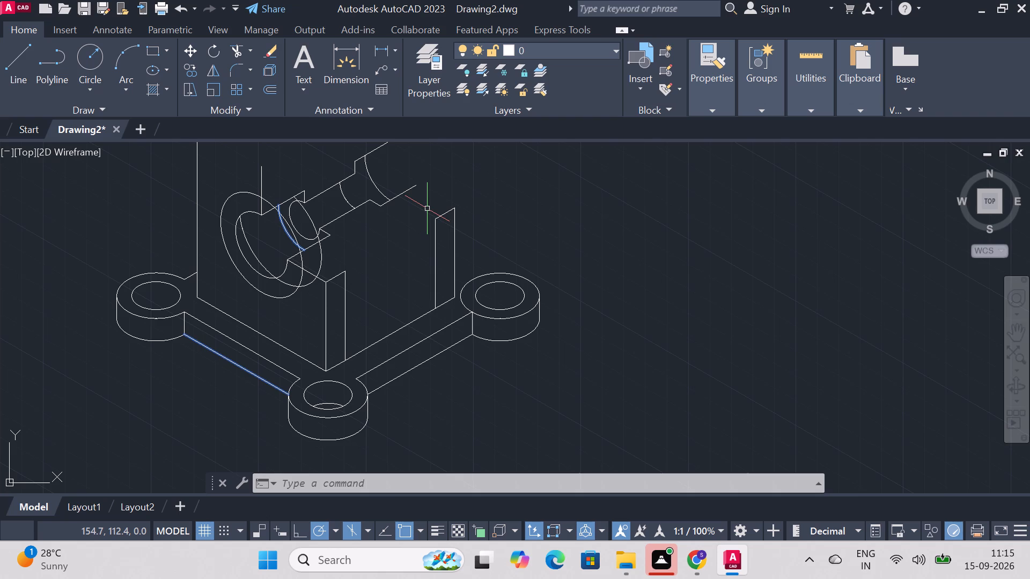
pyautogui.press('Escape')
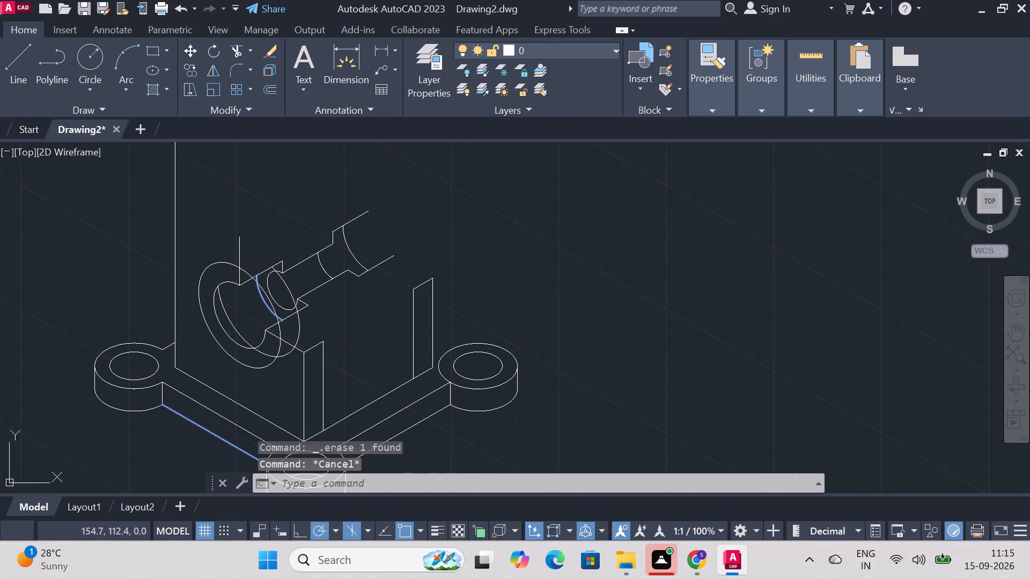
pyautogui.click(211, 265)
pyautogui.press('Delete')
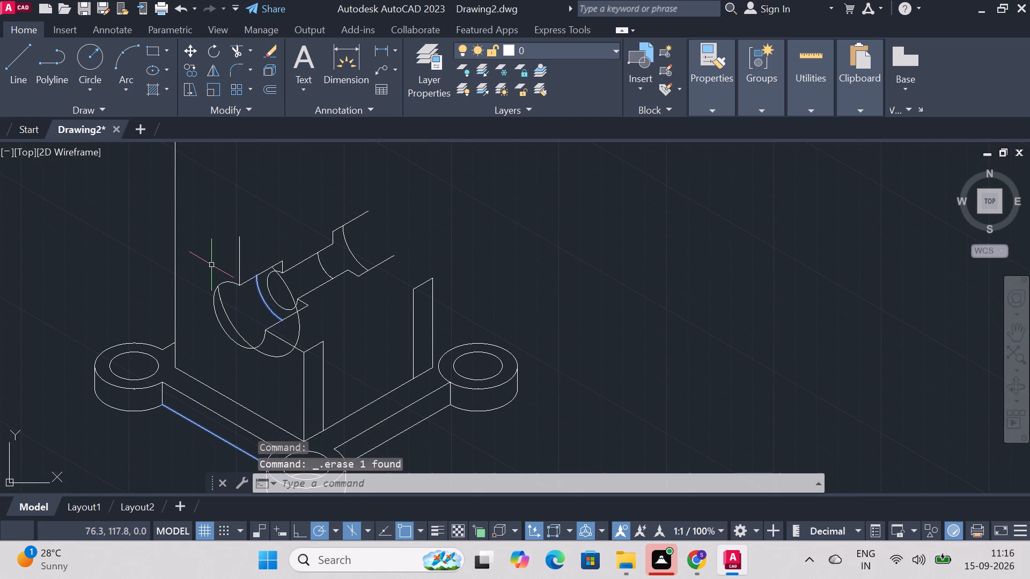
pyautogui.click(288, 289)
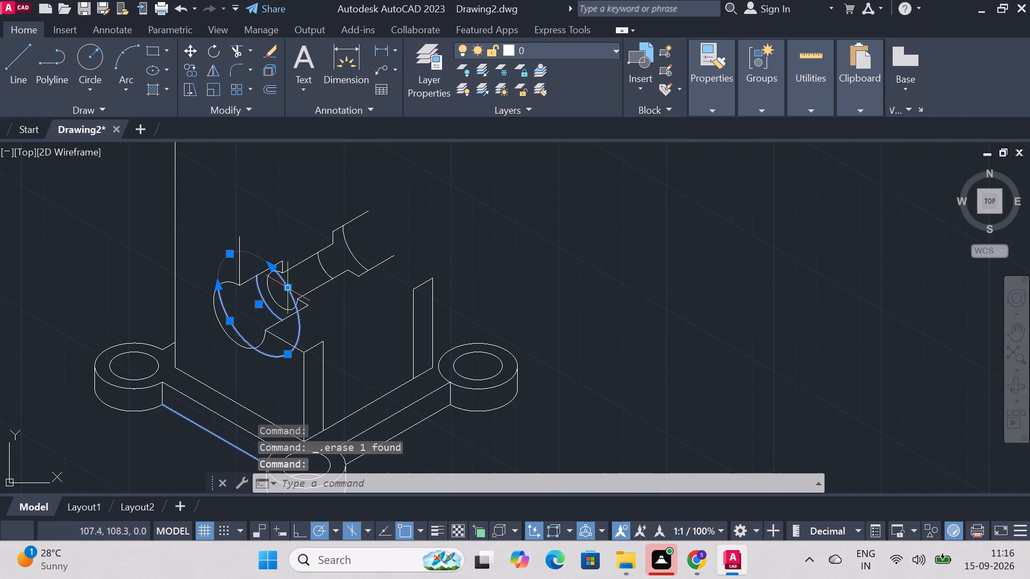
pyautogui.press('Delete')
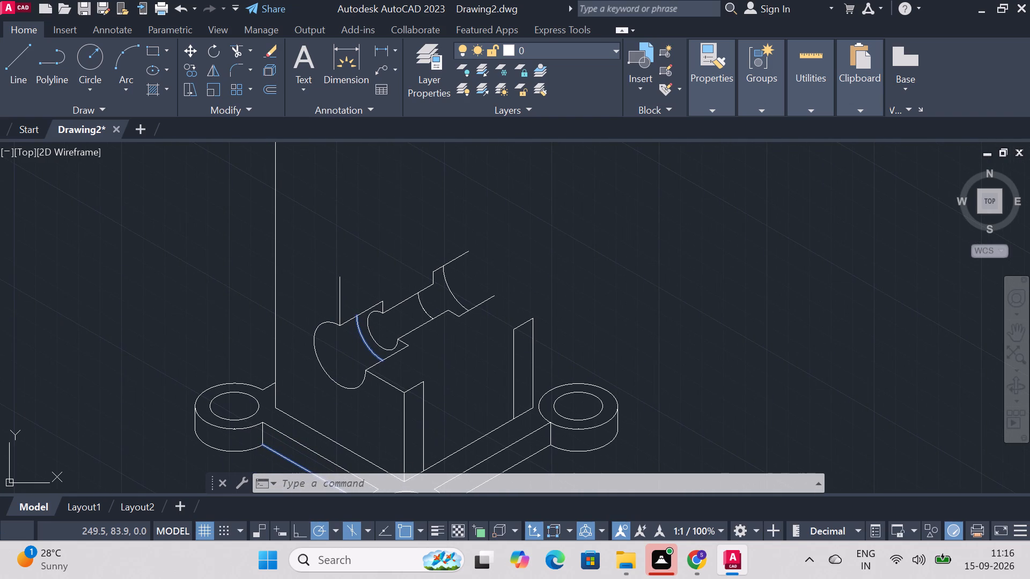
# Draw a line from the front boss's center back along the isometric axis past the tall edge, continuing 80 vertically upward.
pyautogui.keyDown('ctrl'); pyautogui.scroll(-5, 556, 225); pyautogui.keyUp('ctrl')
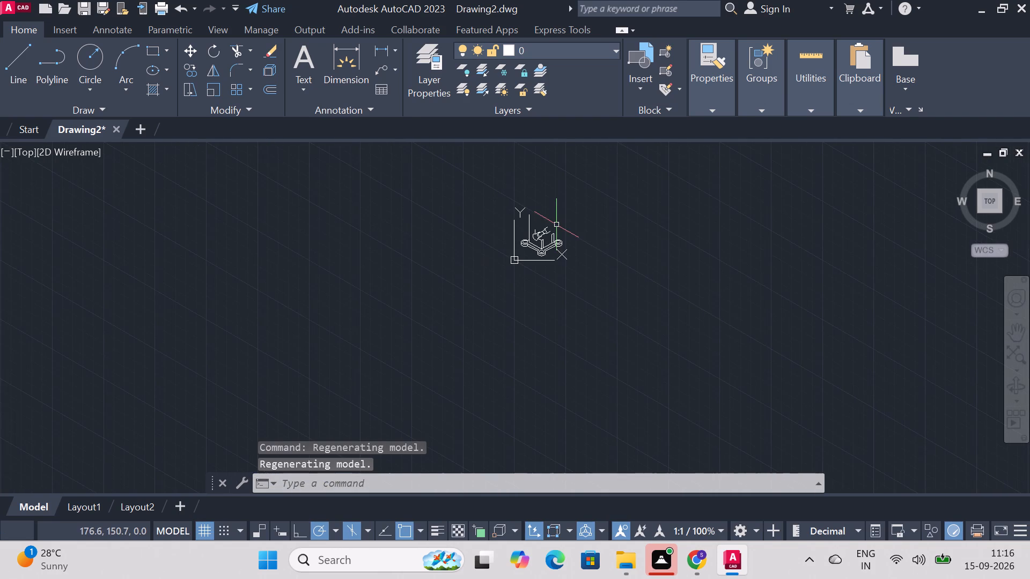
pyautogui.keyDown('ctrl'); pyautogui.scroll(4, 556, 225); pyautogui.keyUp('ctrl')
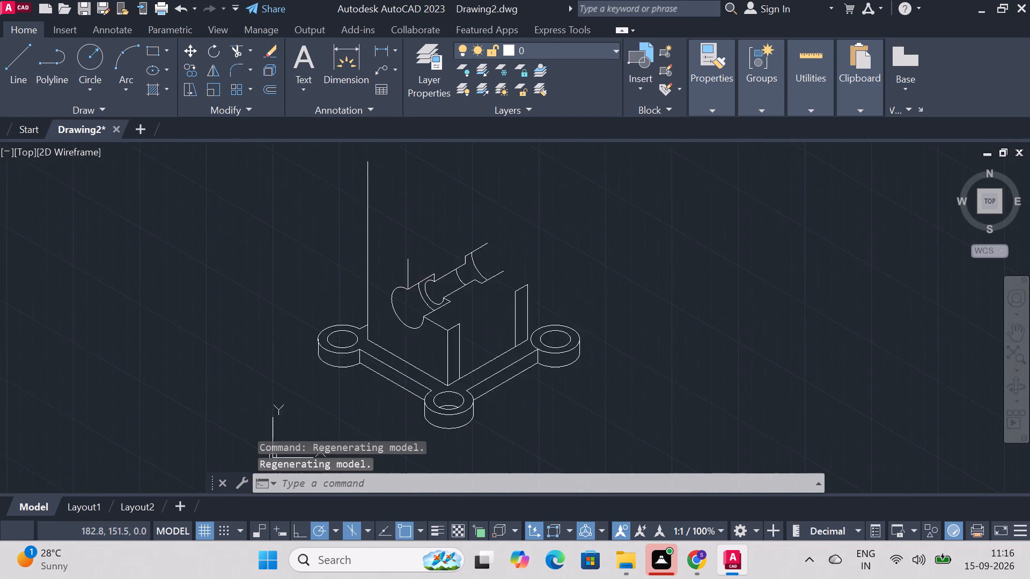
pyautogui.keyDown('ctrl'); pyautogui.scroll(1, 556, 225); pyautogui.keyUp('ctrl')
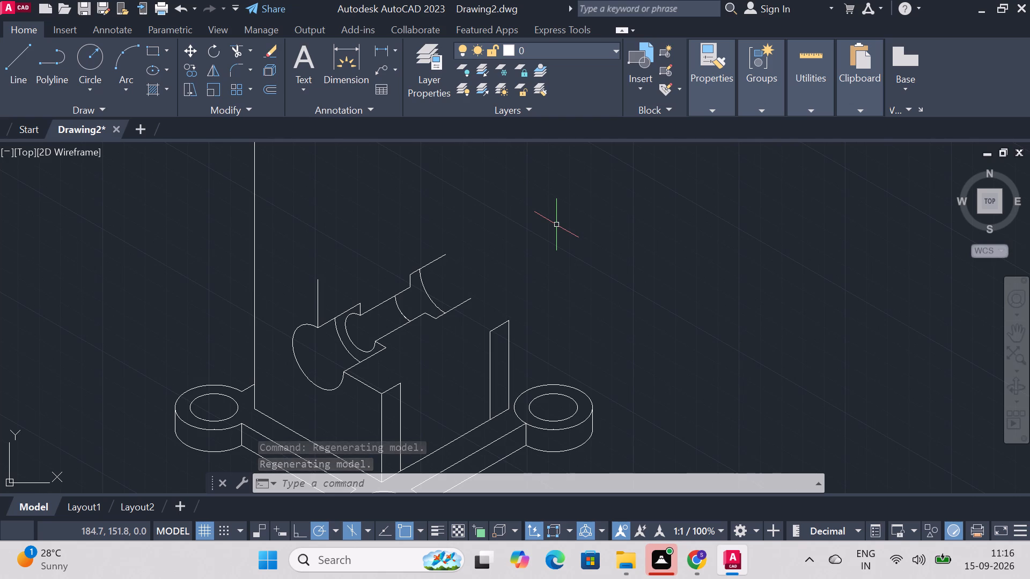
pyautogui.press('l')
pyautogui.press('Return')
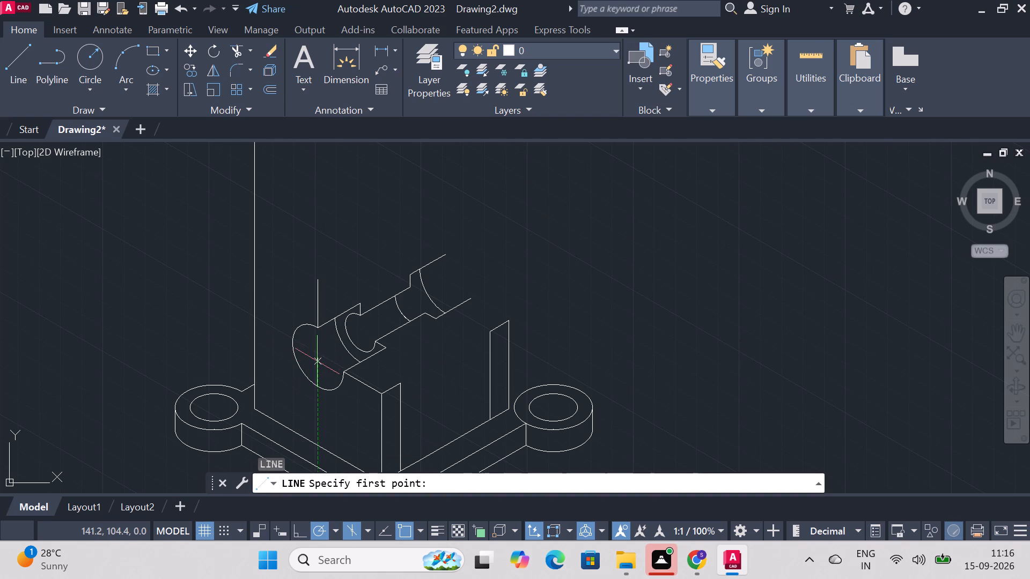
pyautogui.click(317, 361)
pyautogui.click(230, 303)
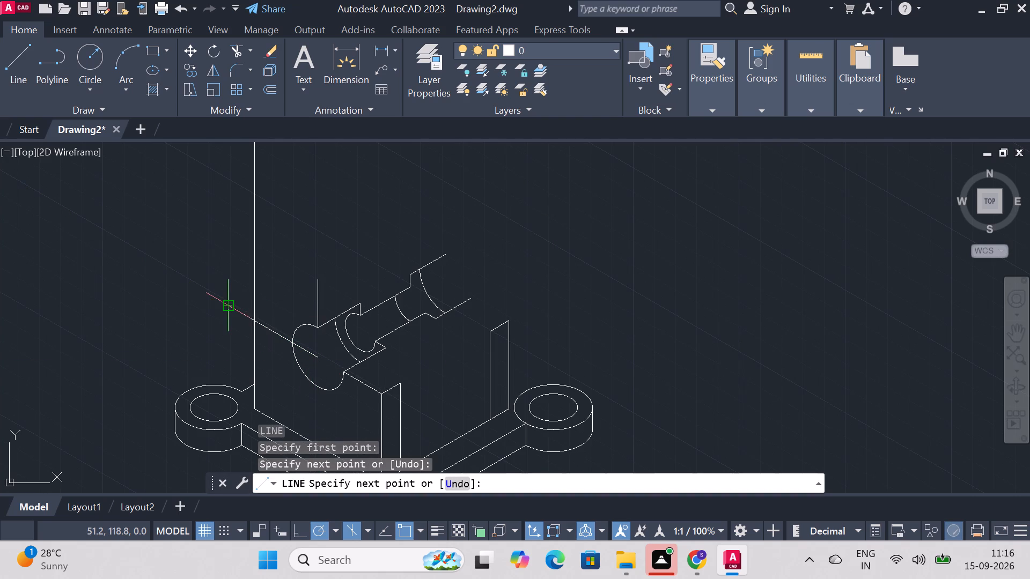
pyautogui.write('80')
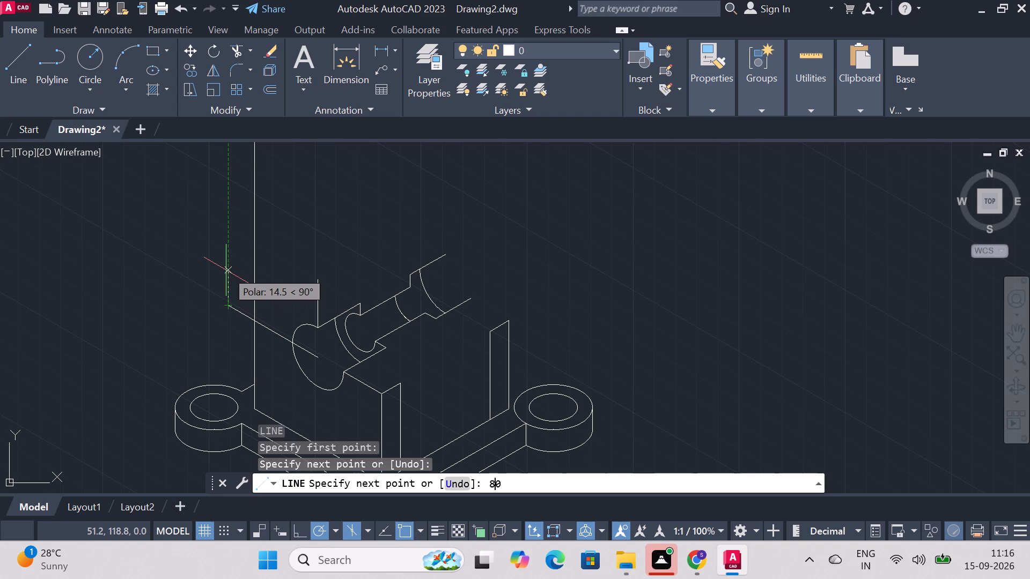
pyautogui.press('Return')
pyautogui.press('Escape')
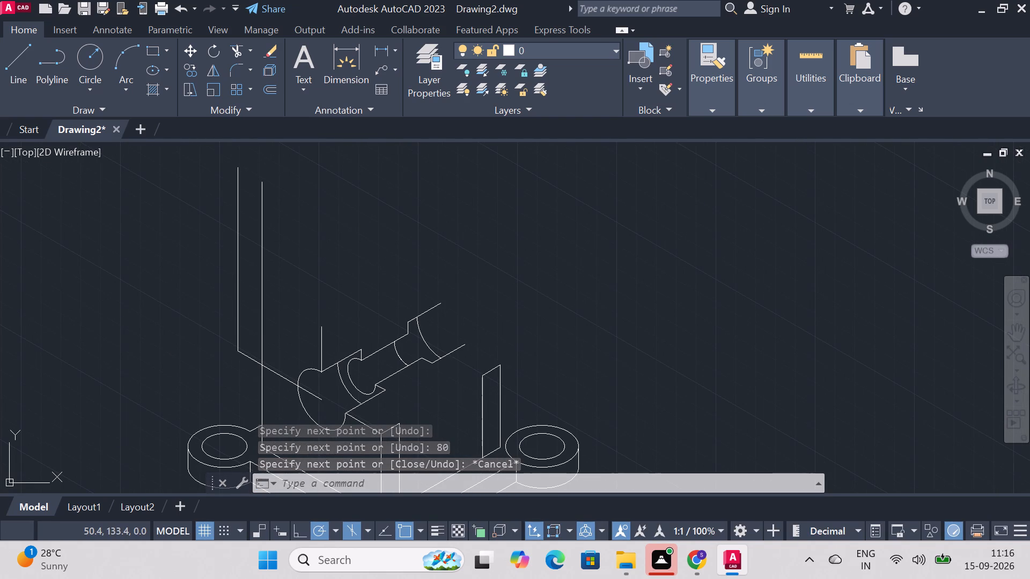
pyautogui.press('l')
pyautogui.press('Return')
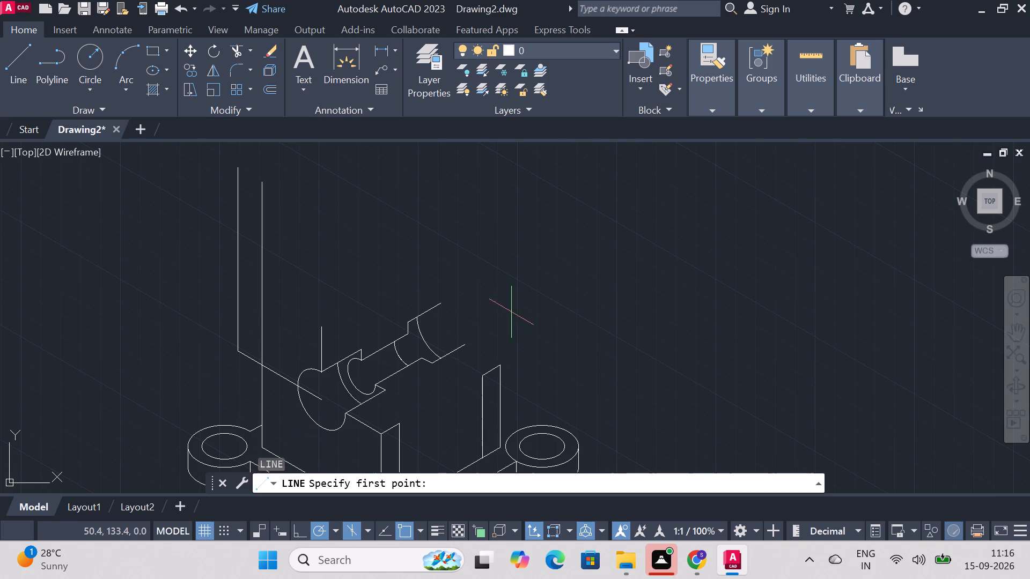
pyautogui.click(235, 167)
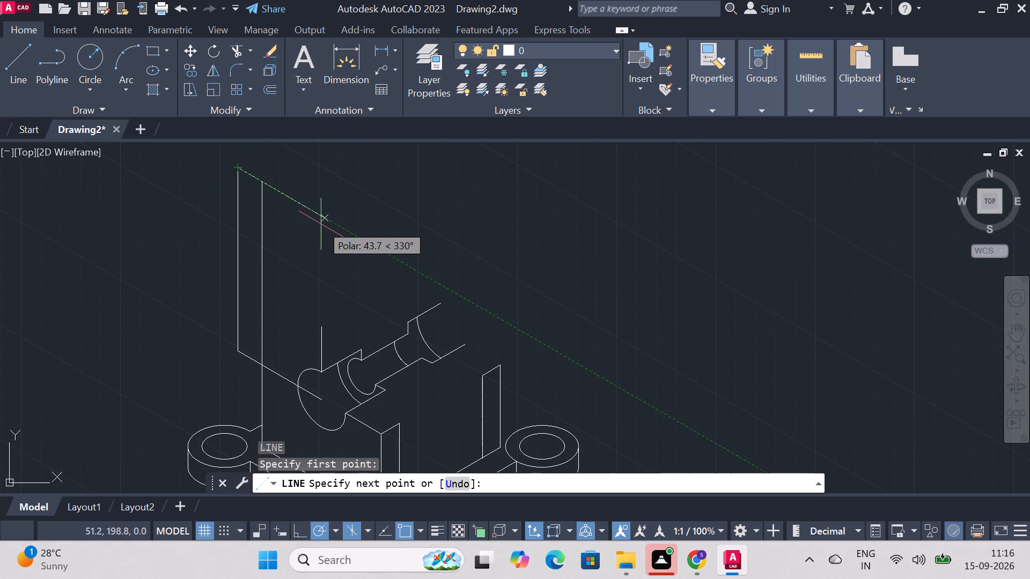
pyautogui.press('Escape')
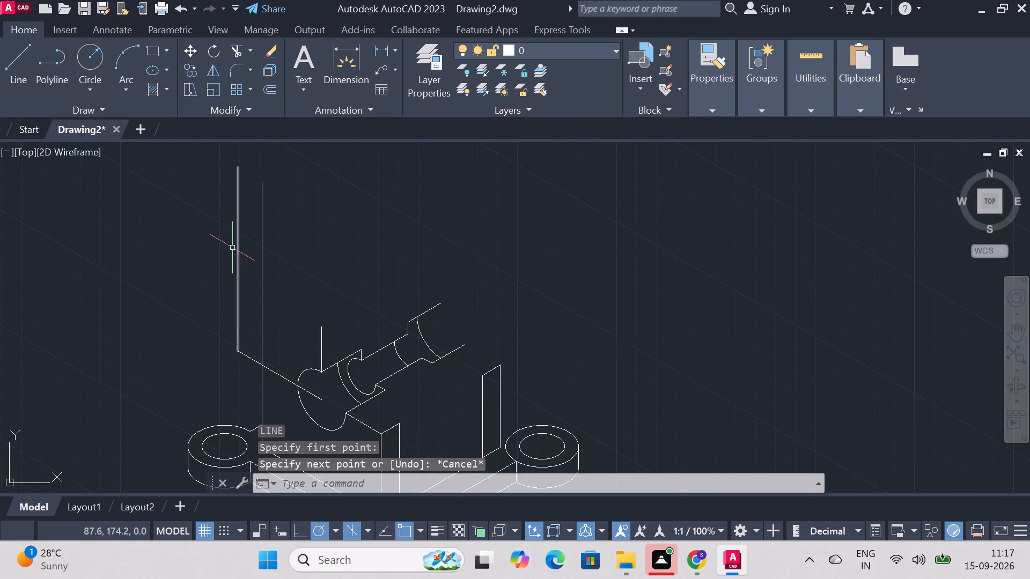
# Erase the outer vertical construction line and the isometric line connecting it to the front boss's center.
pyautogui.click(241, 248)
pyautogui.click(238, 250)
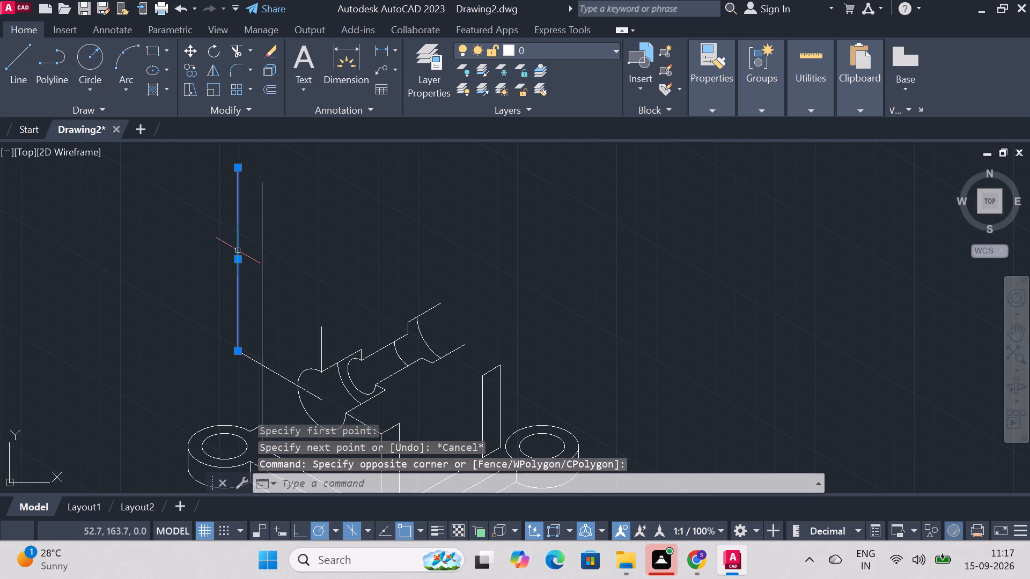
pyautogui.press('Delete')
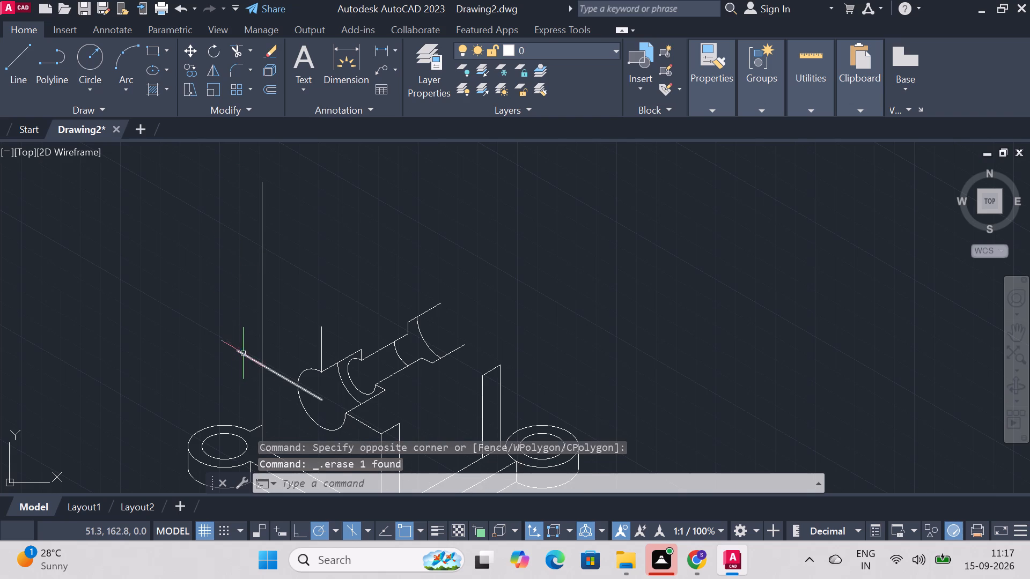
pyautogui.click(244, 353)
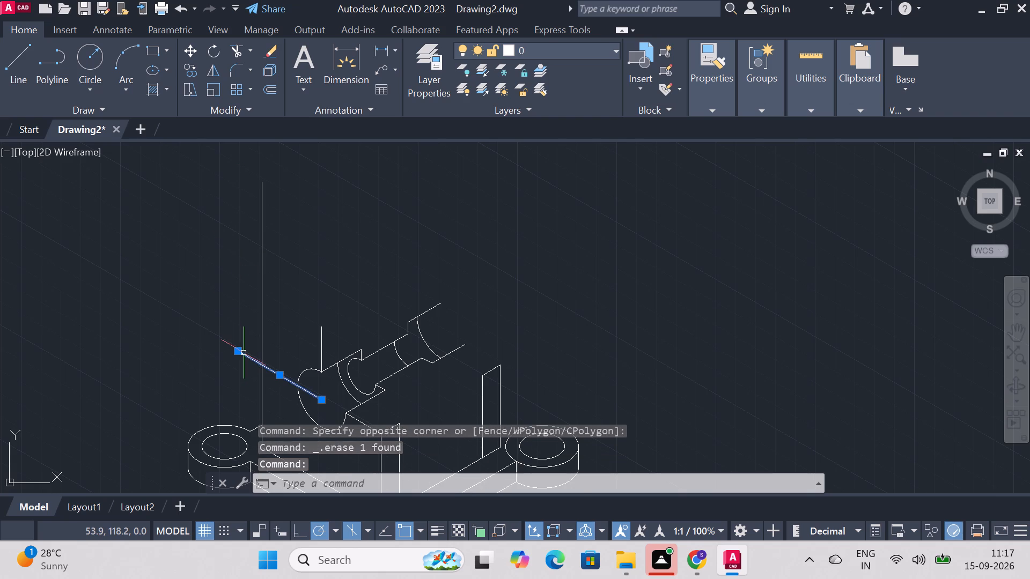
pyautogui.press('Insert')
pyautogui.press('Delete')
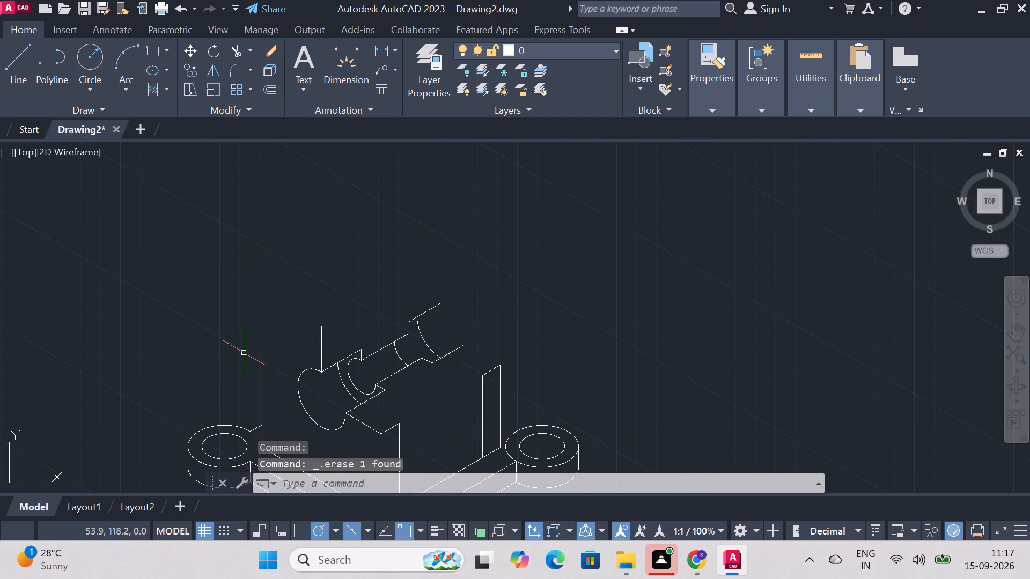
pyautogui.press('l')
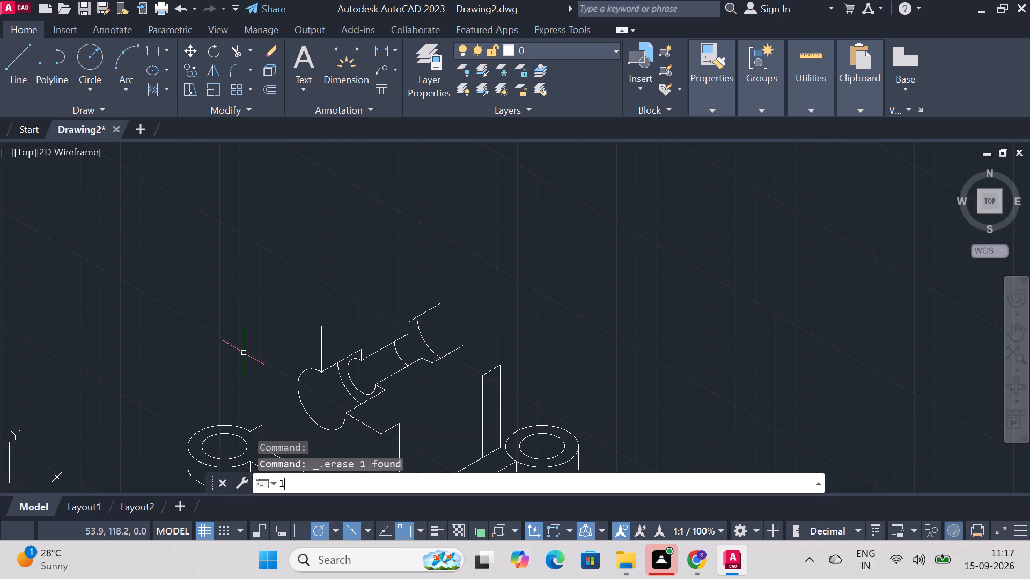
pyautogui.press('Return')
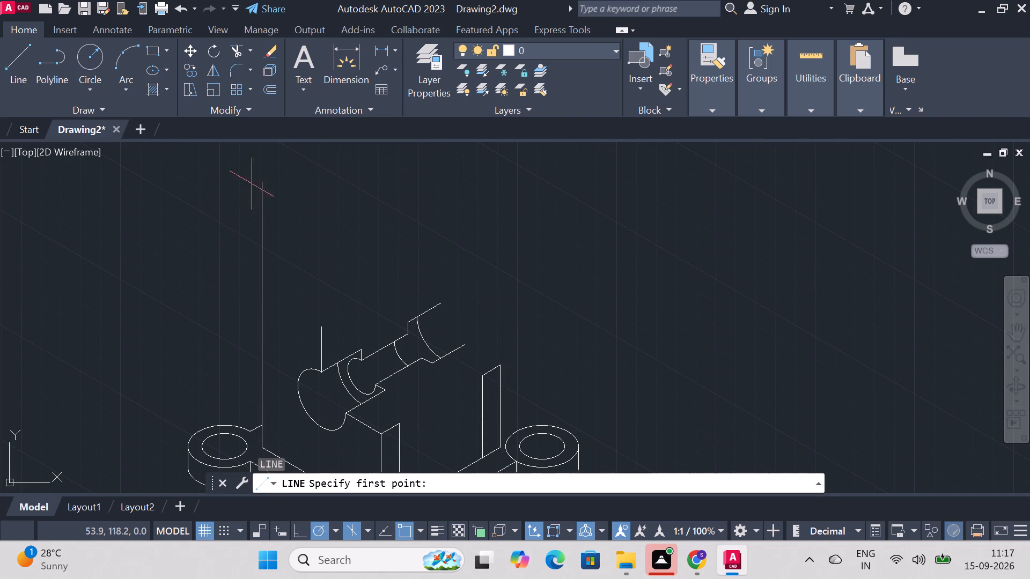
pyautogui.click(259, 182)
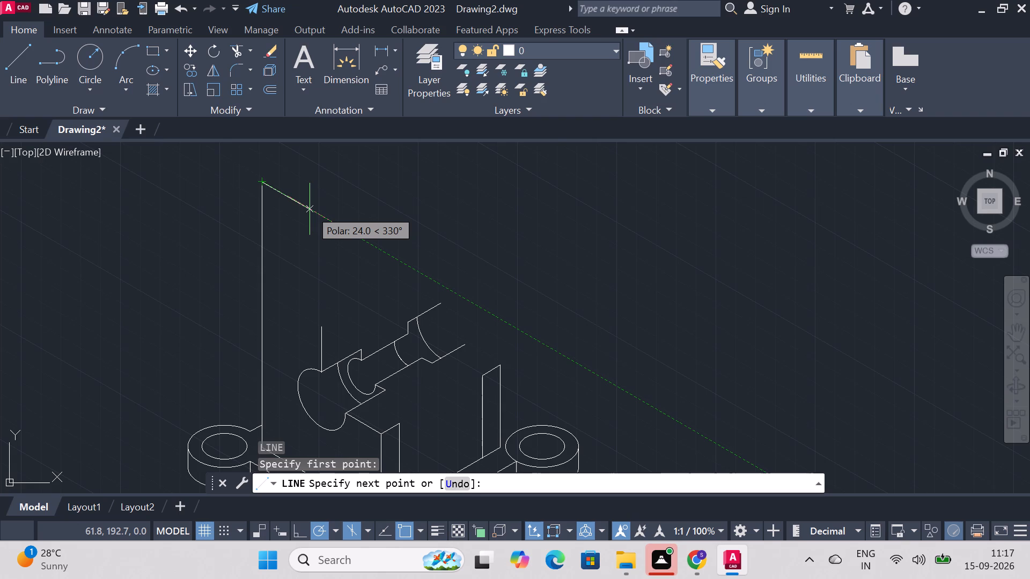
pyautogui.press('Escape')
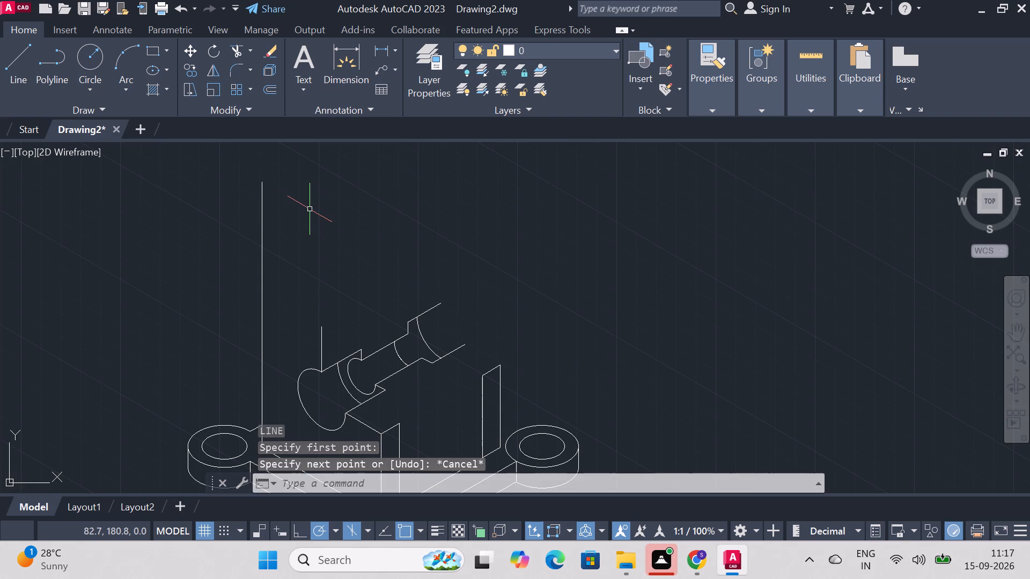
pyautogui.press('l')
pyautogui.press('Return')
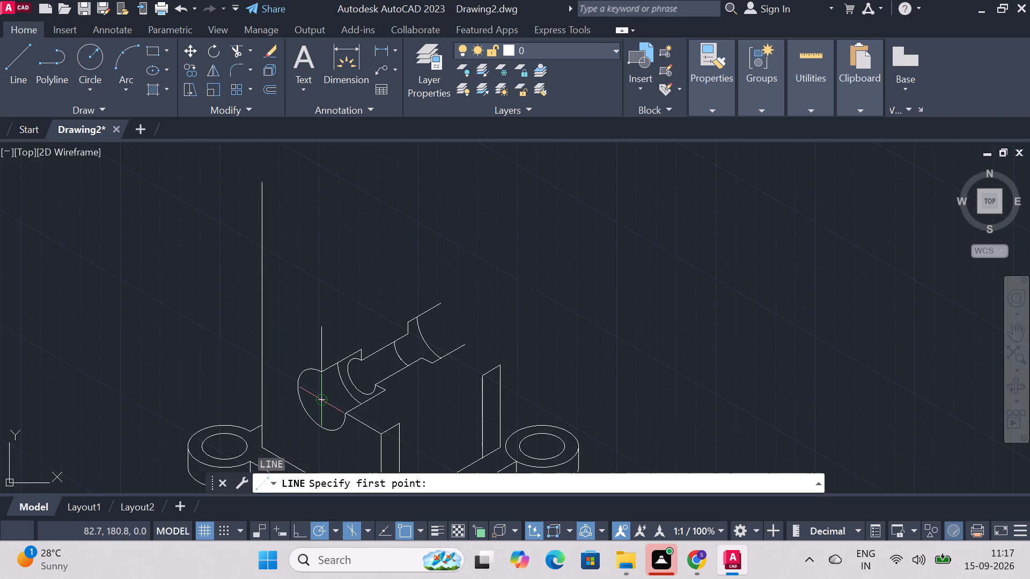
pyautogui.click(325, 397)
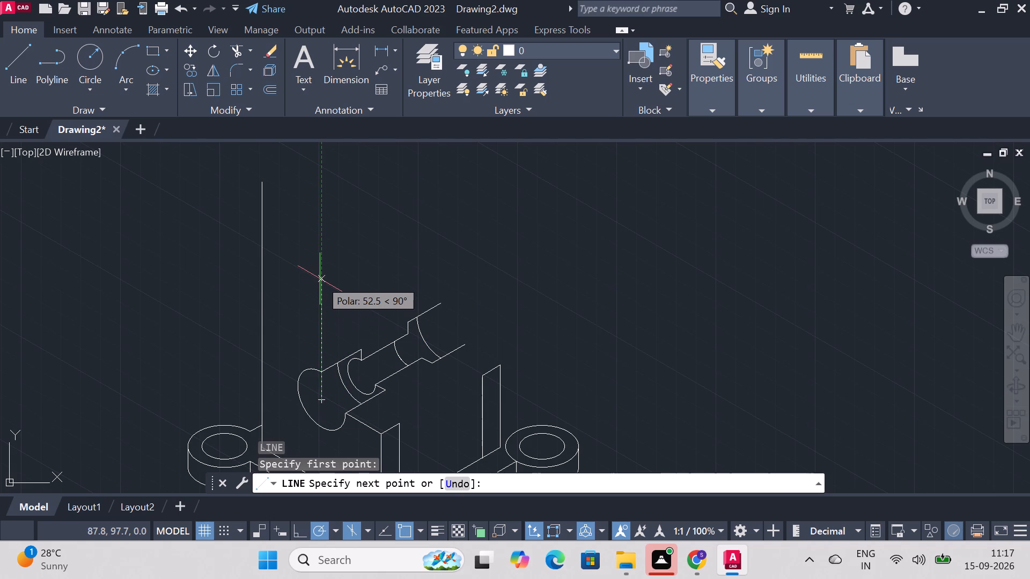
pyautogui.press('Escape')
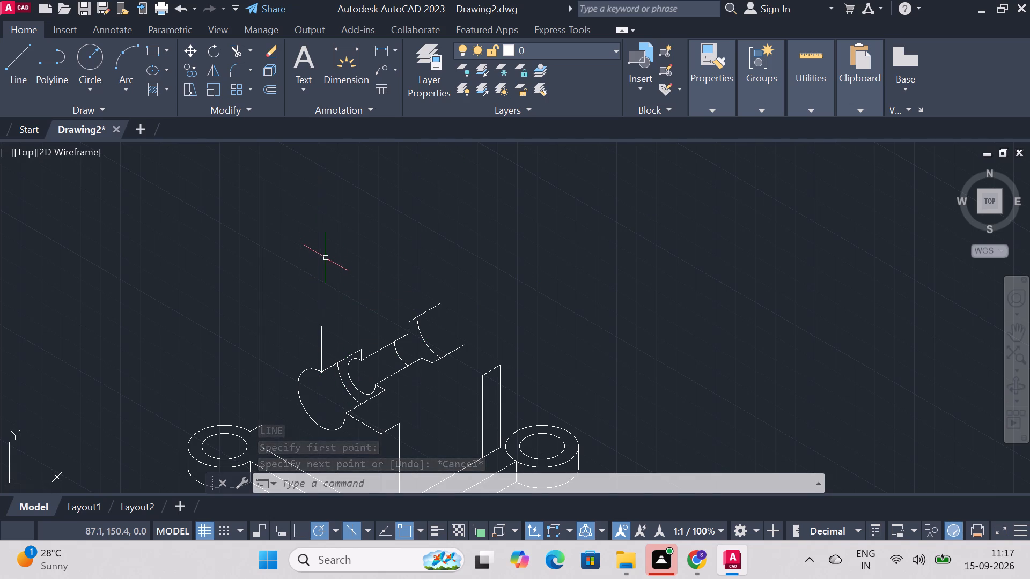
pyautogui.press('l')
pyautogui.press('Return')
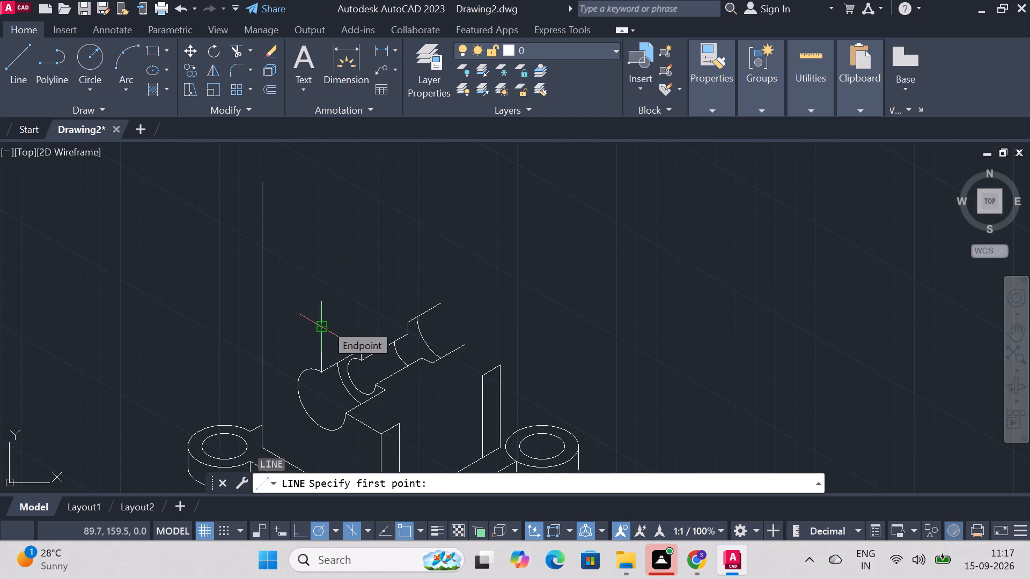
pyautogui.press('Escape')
# Erase the short vertical line rising from the upper edge of the front boss.
pyautogui.click(322, 335)
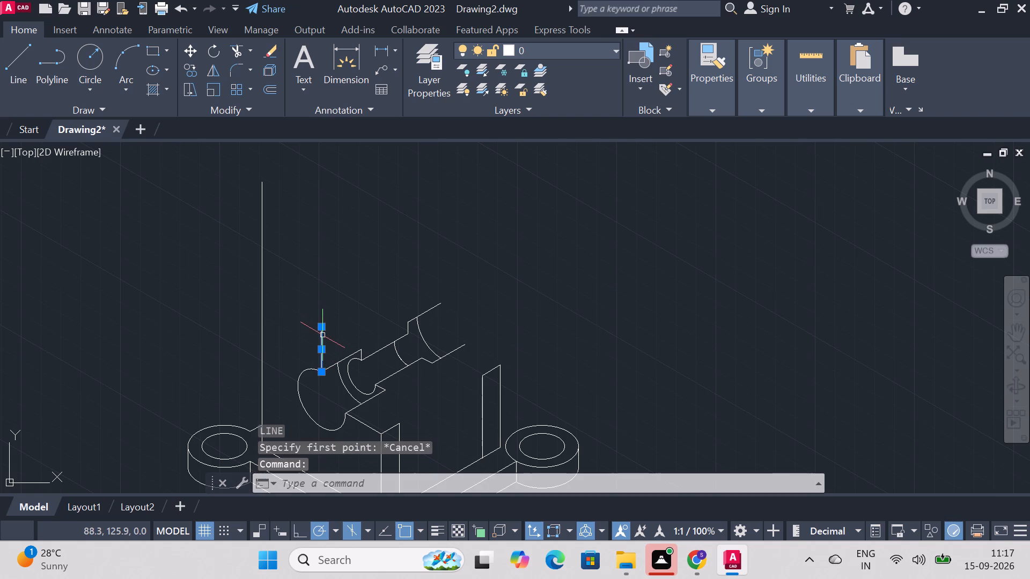
pyautogui.press('Delete')
# Draw a line 80 long vertically upward from the front boss's center.
pyautogui.press('l')
pyautogui.press('Return')
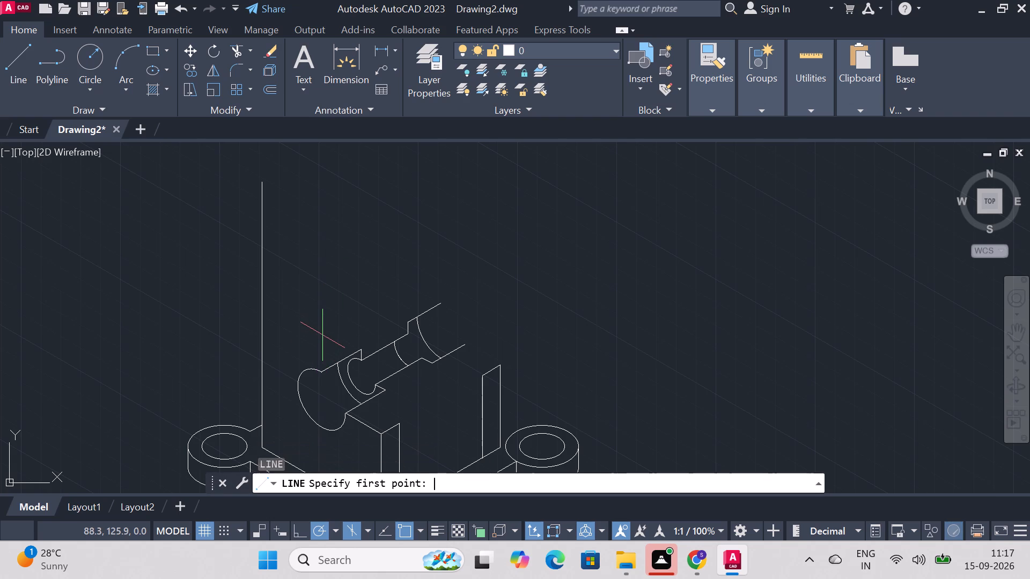
pyautogui.click(321, 402)
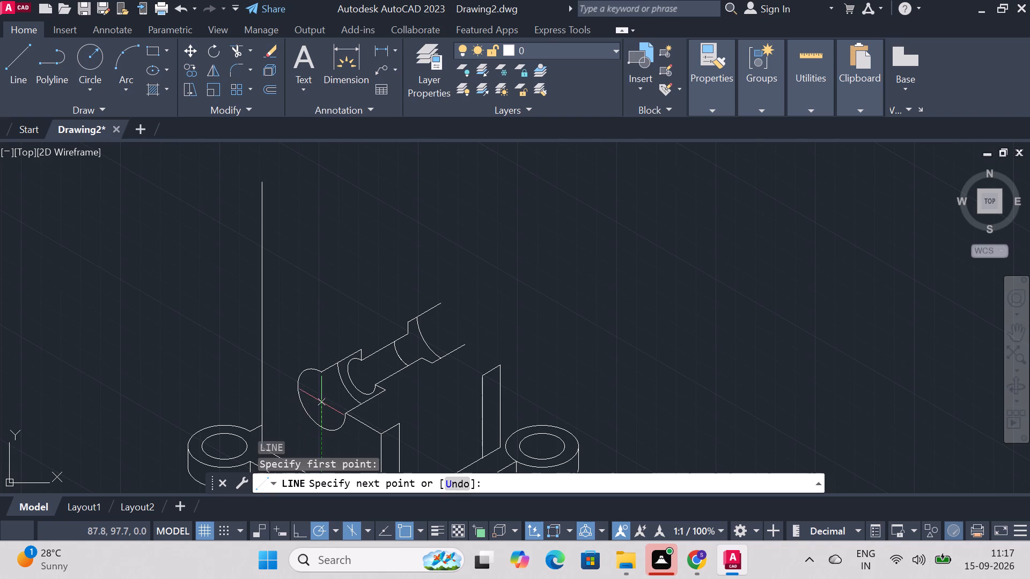
pyautogui.write('80')
pyautogui.press('Return')
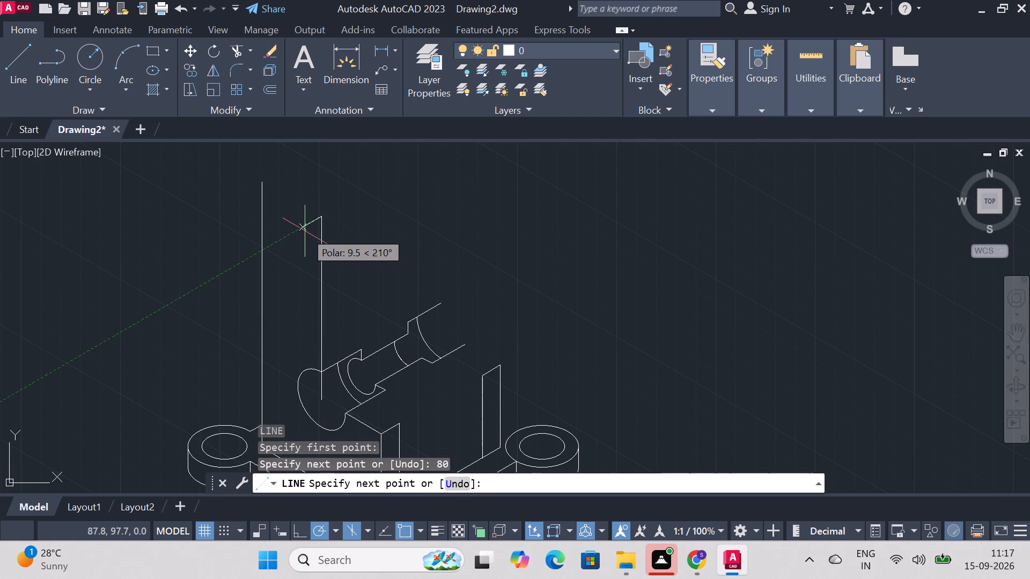
pyautogui.press('Escape')
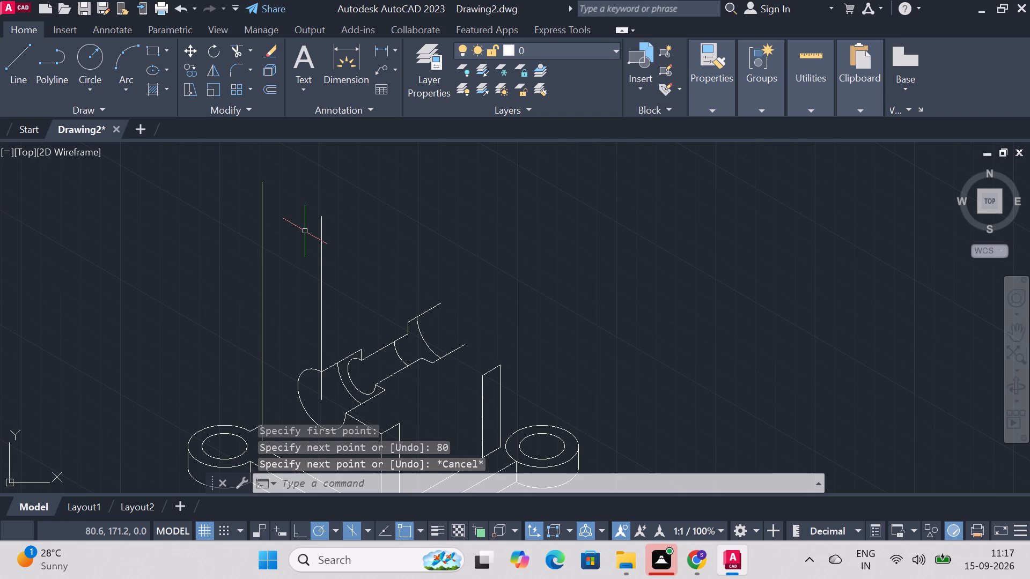
pyautogui.press('Escape')
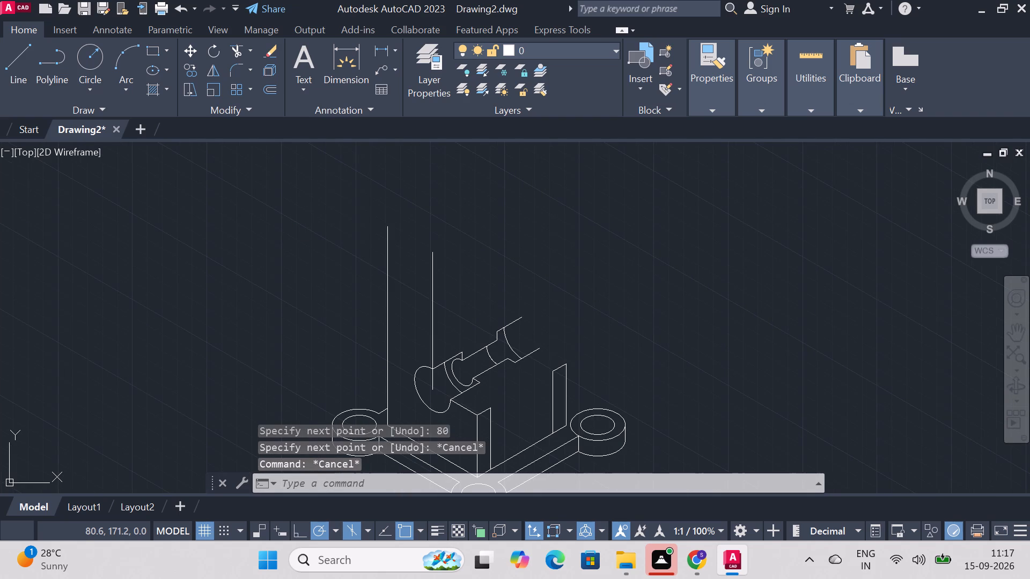
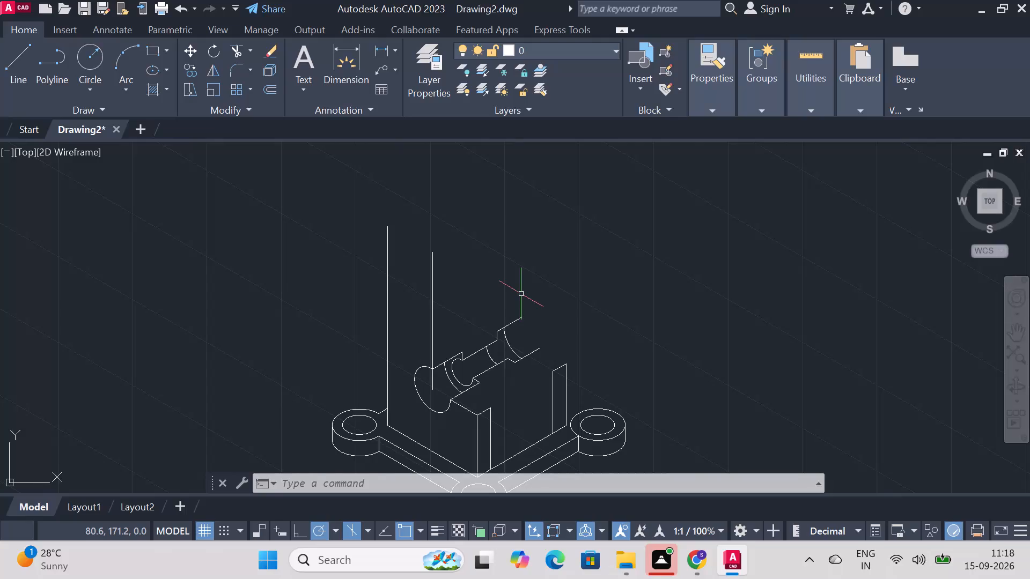
# Draw an isocircle of radius 20 centered on the top end of the vertical line rising from the front boss.
pyautogui.press('e')
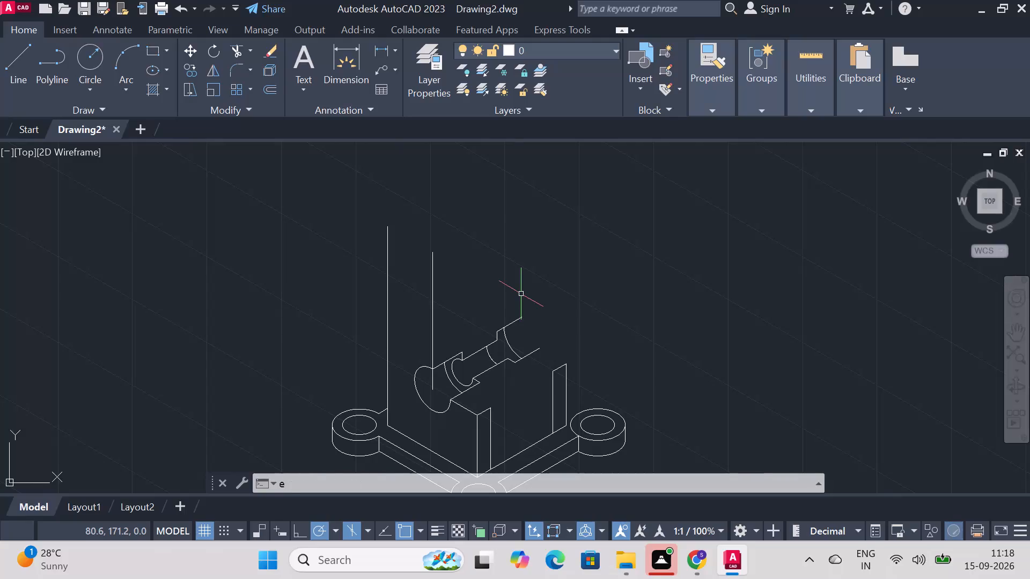
pyautogui.press('l')
pyautogui.press('Return')
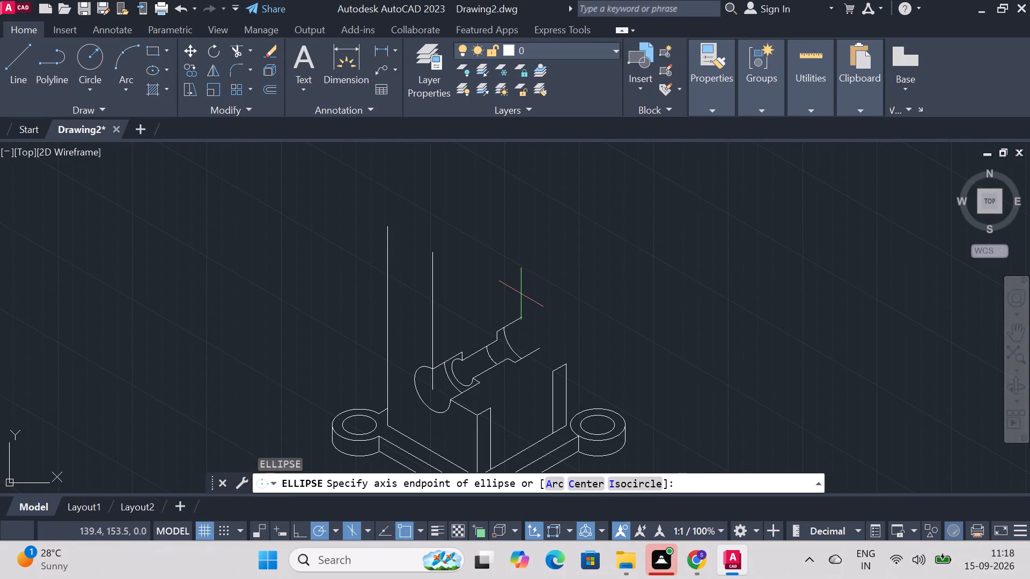
pyautogui.write('iso')
pyautogui.press('Return')
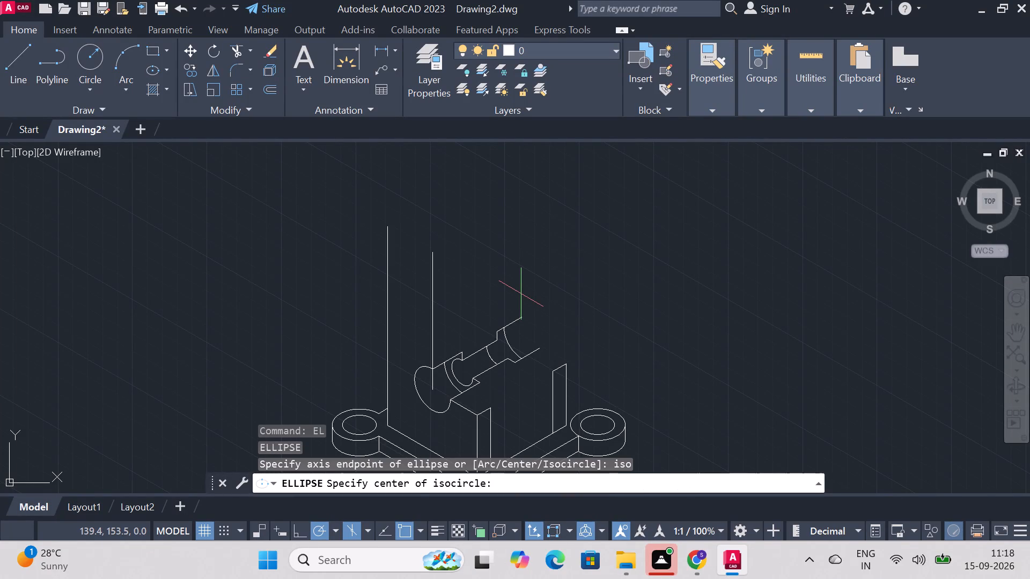
pyautogui.click(431, 255)
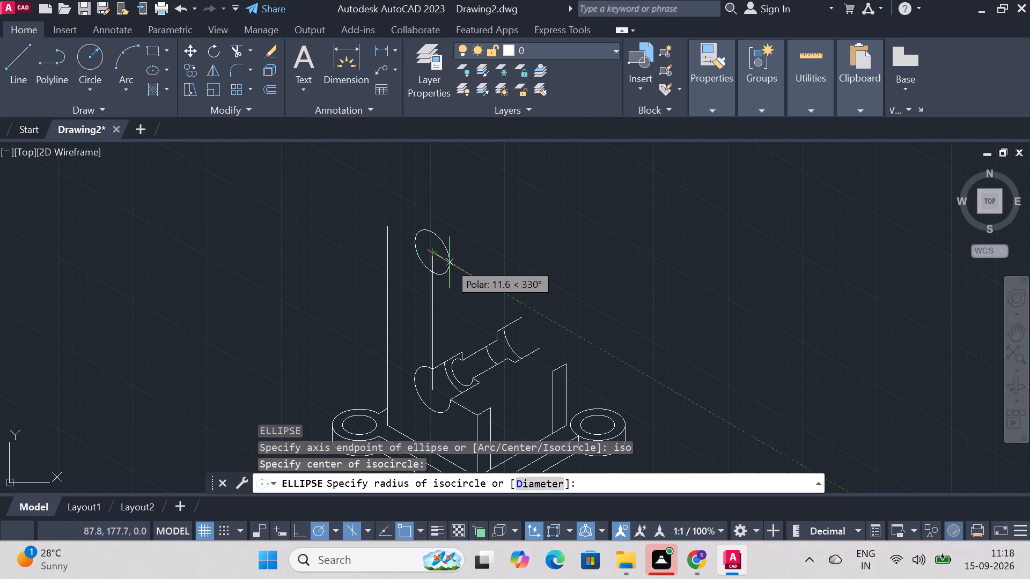
pyautogui.press('r')
pyautogui.press('Return')
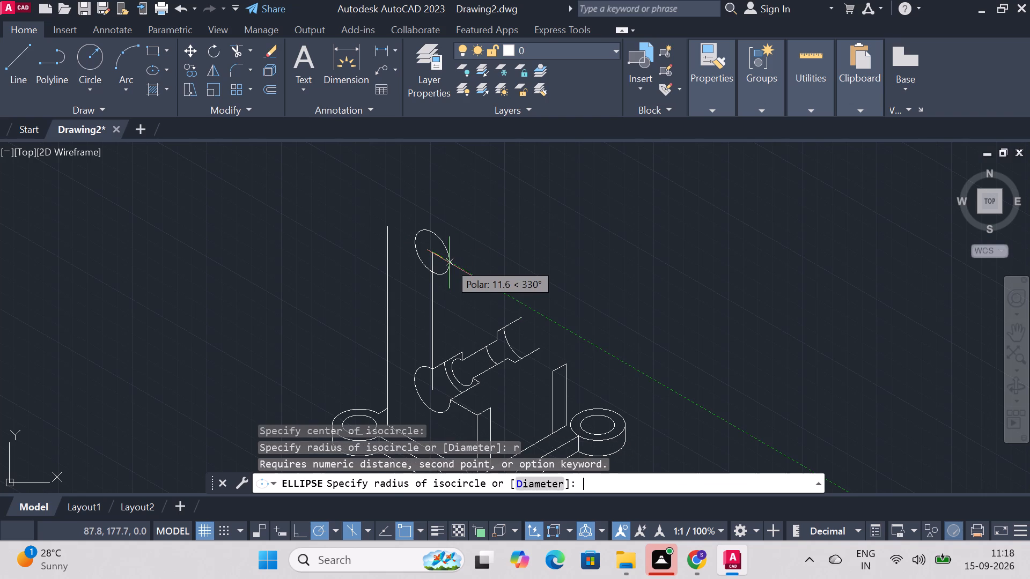
pyautogui.press('2')
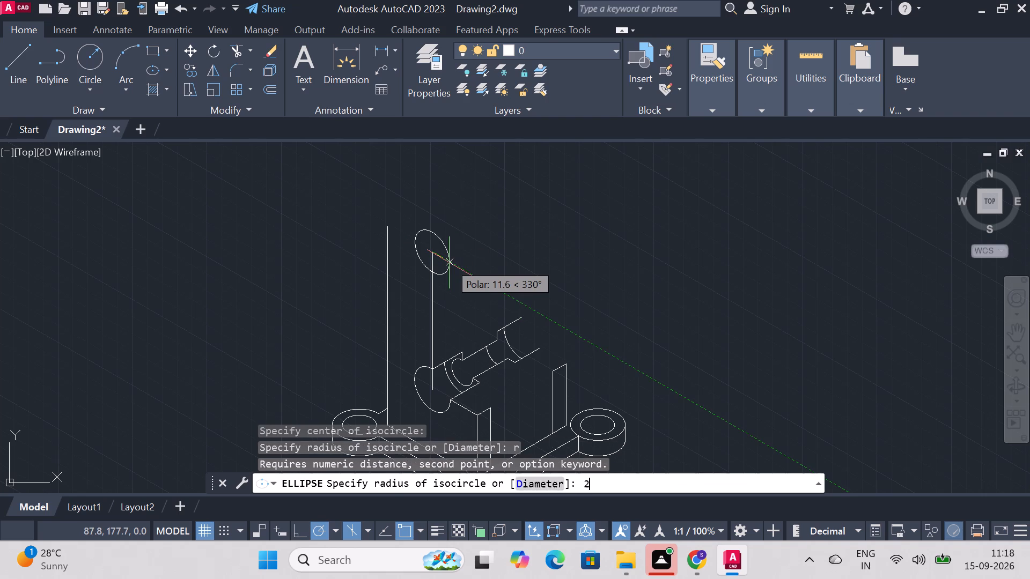
pyautogui.press('0')
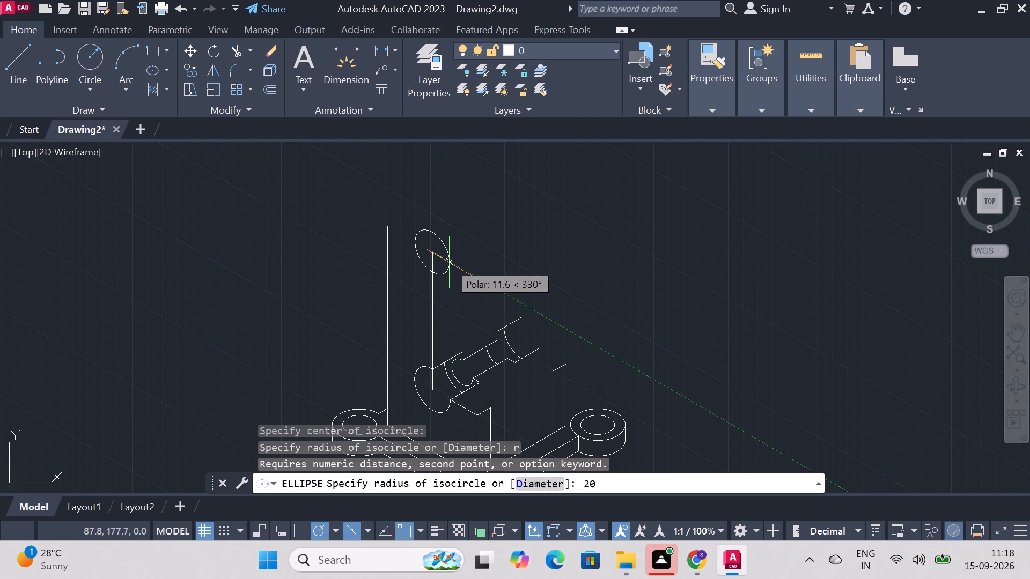
pyautogui.press('Return')
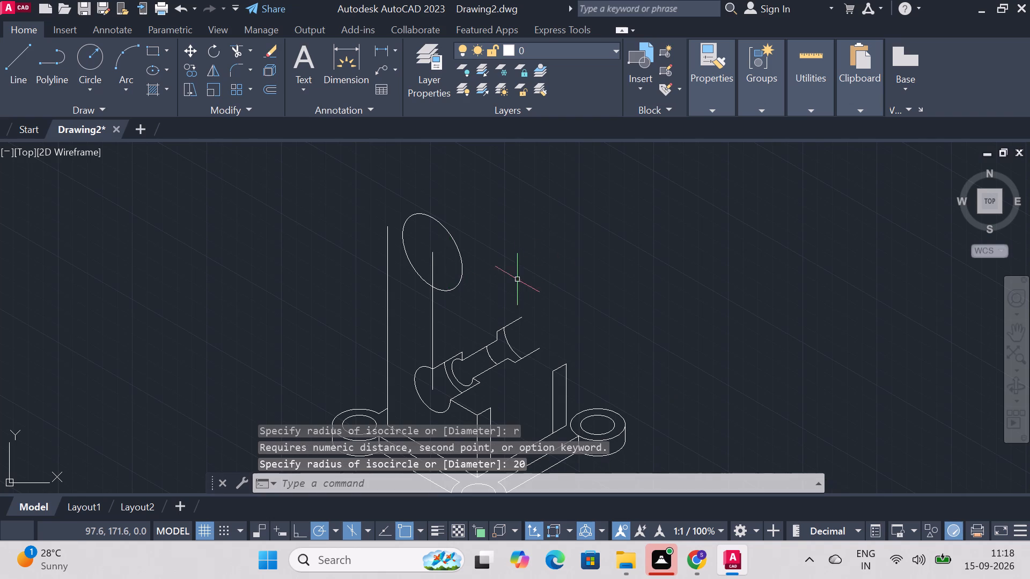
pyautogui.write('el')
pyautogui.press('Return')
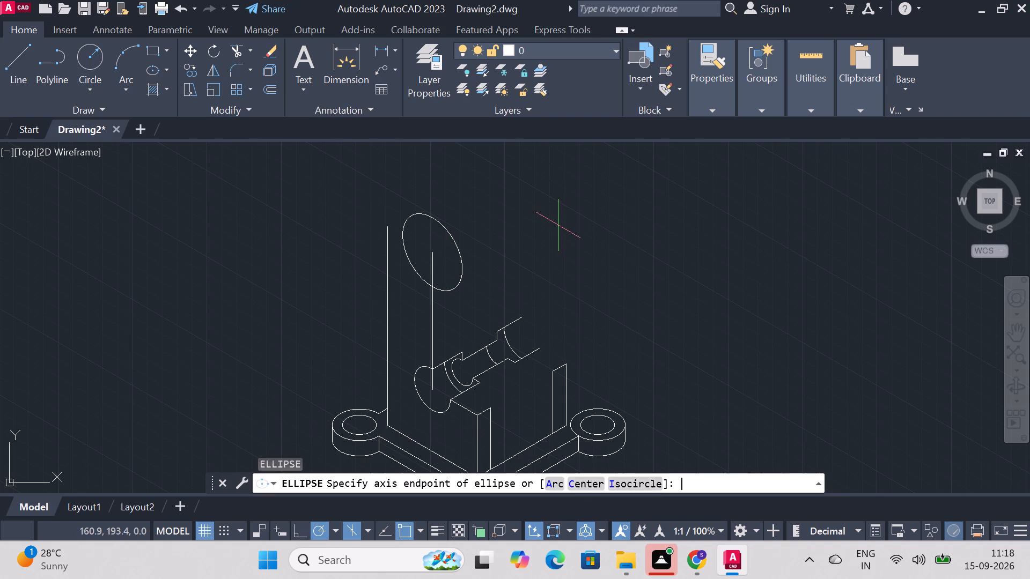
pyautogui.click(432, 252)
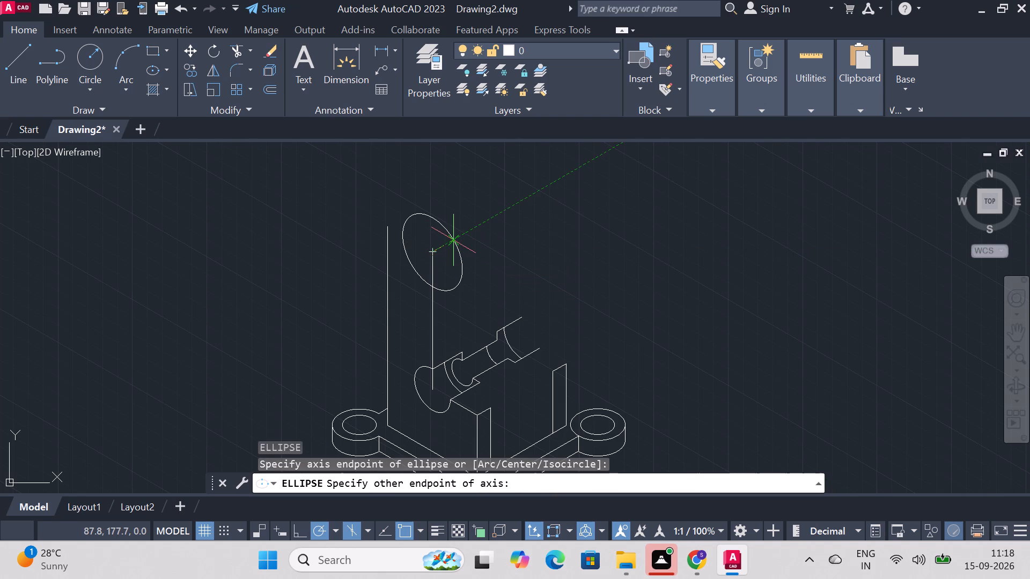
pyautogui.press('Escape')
# Draw a concentric isocircle of radius 30 around the radius 20 isocircle at the top of the vertical line.
pyautogui.write('el')
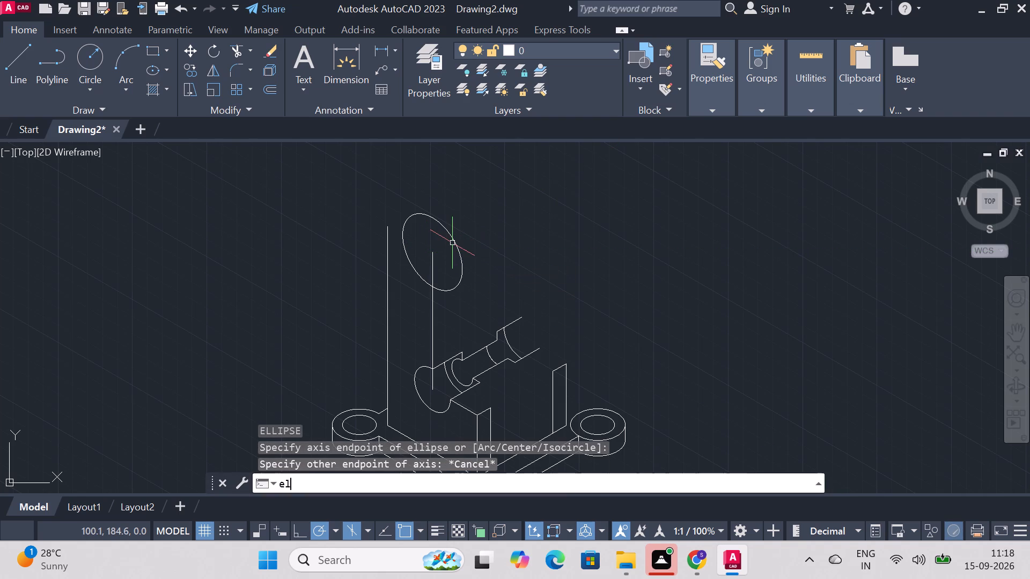
pyautogui.press('Return')
pyautogui.write('is')
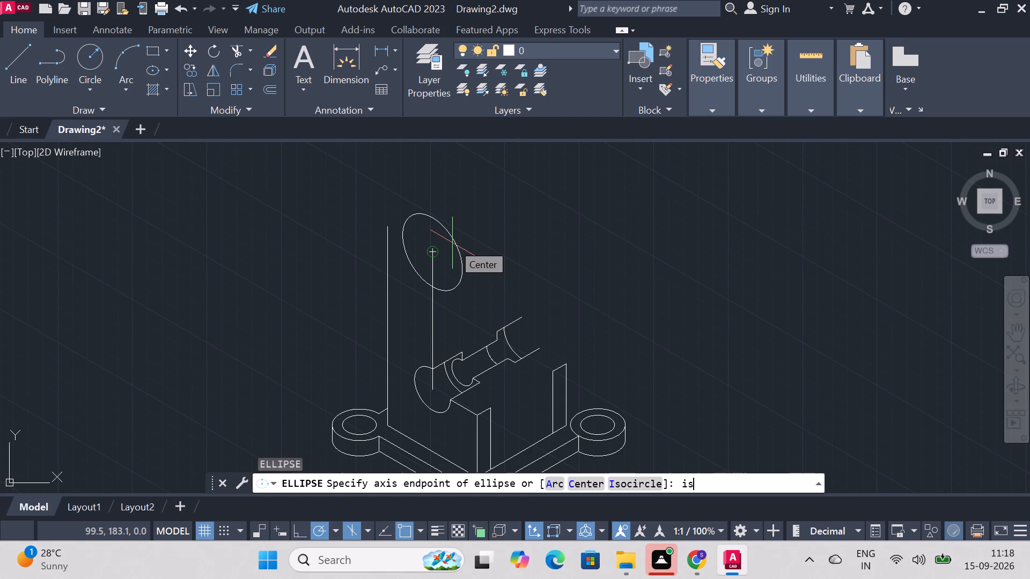
pyautogui.press('o')
pyautogui.press('Return')
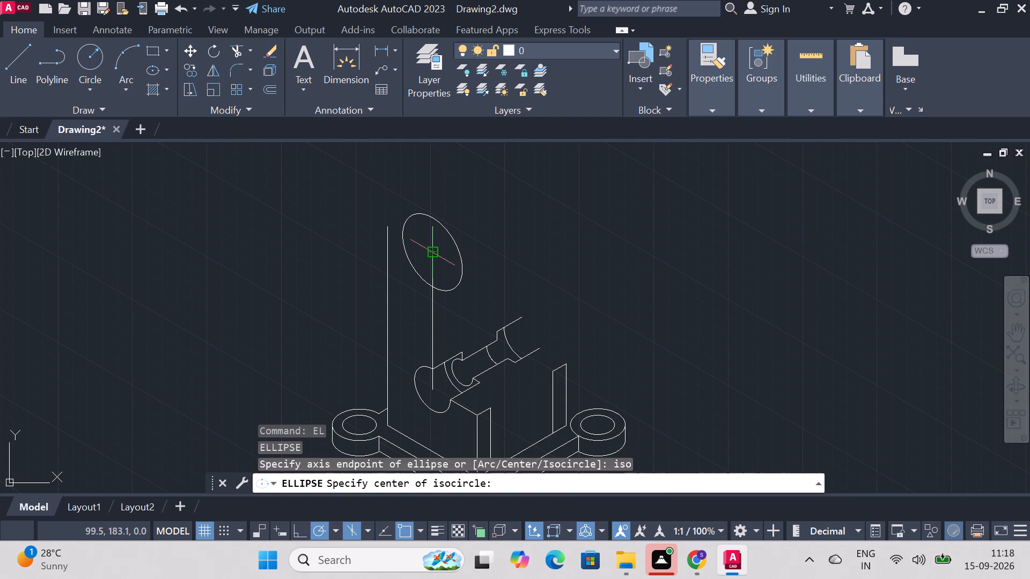
pyautogui.click(433, 256)
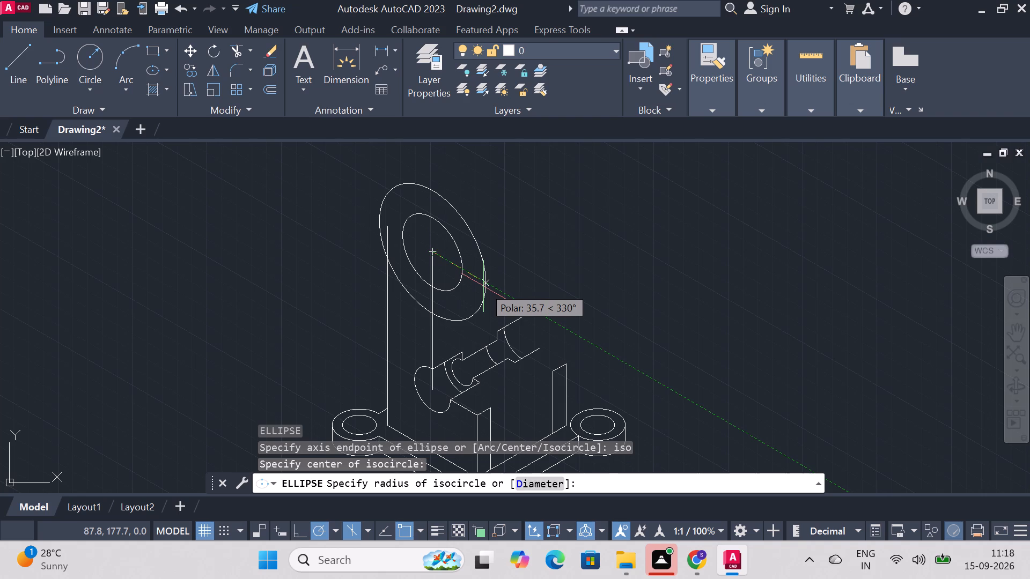
pyautogui.write('30')
pyautogui.press('Return')
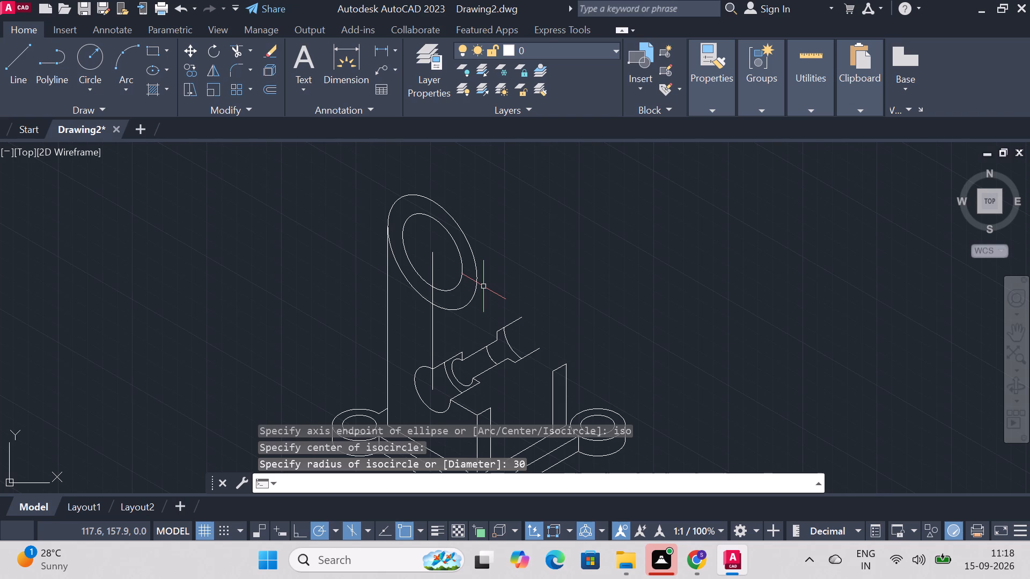
pyautogui.press('Escape')
# Draw a line from the isocircles' center vertically up to the outer isocircle, continuing 30 back along the 30° isometric axis.
pyautogui.press('l')
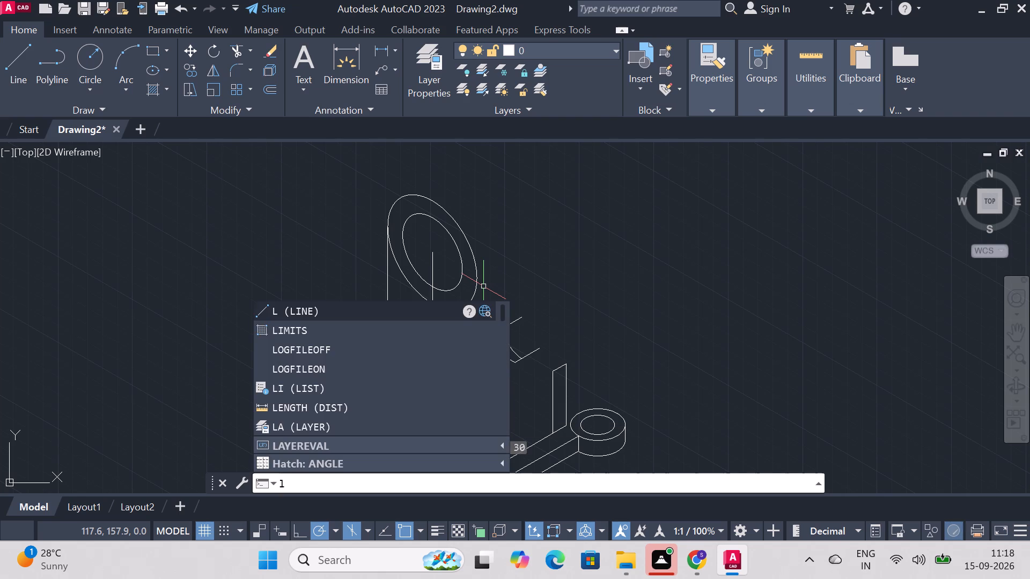
pyautogui.press('Return')
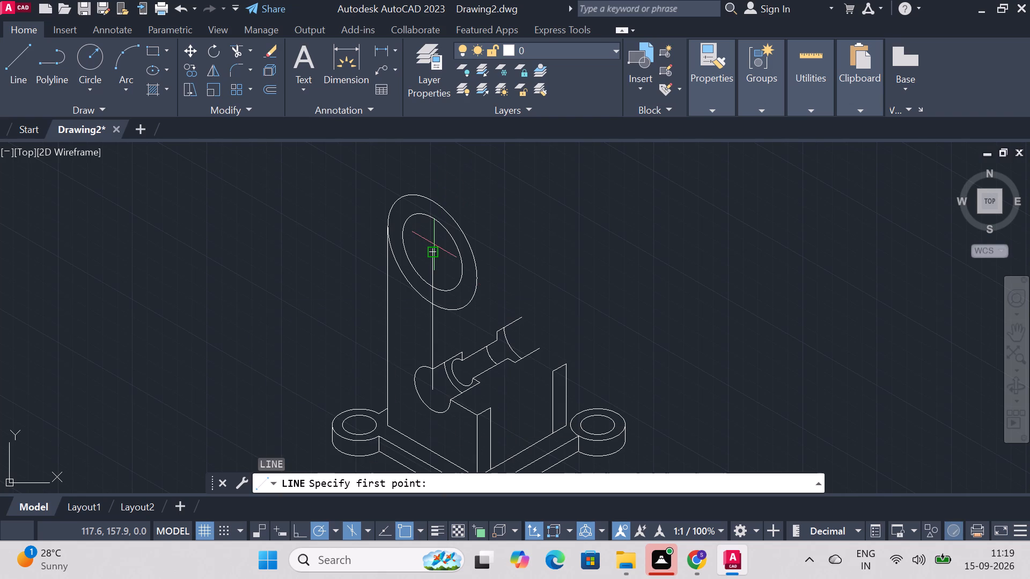
pyautogui.click(433, 252)
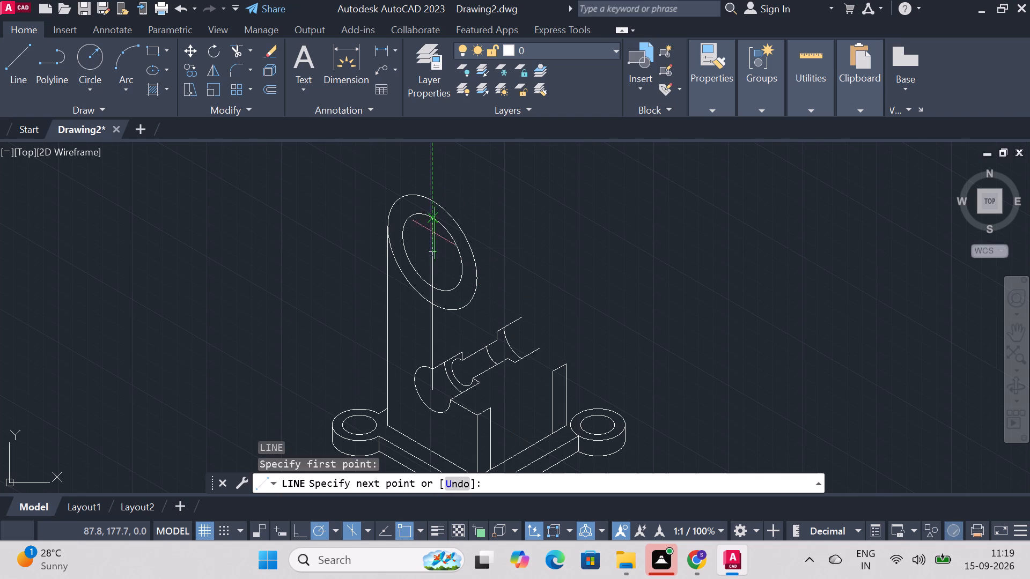
pyautogui.click(432, 202)
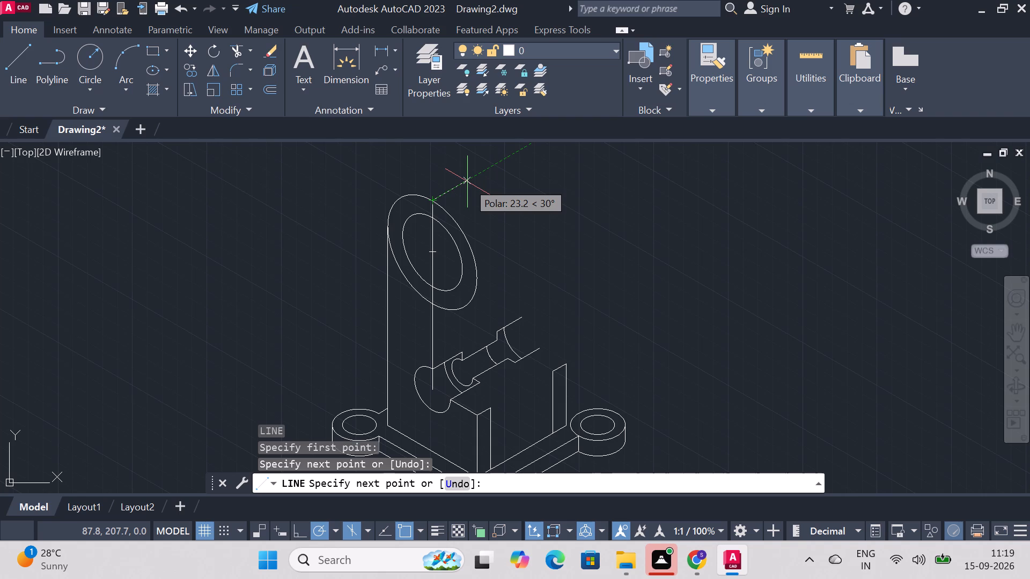
pyautogui.write('30')
pyautogui.press('Return')
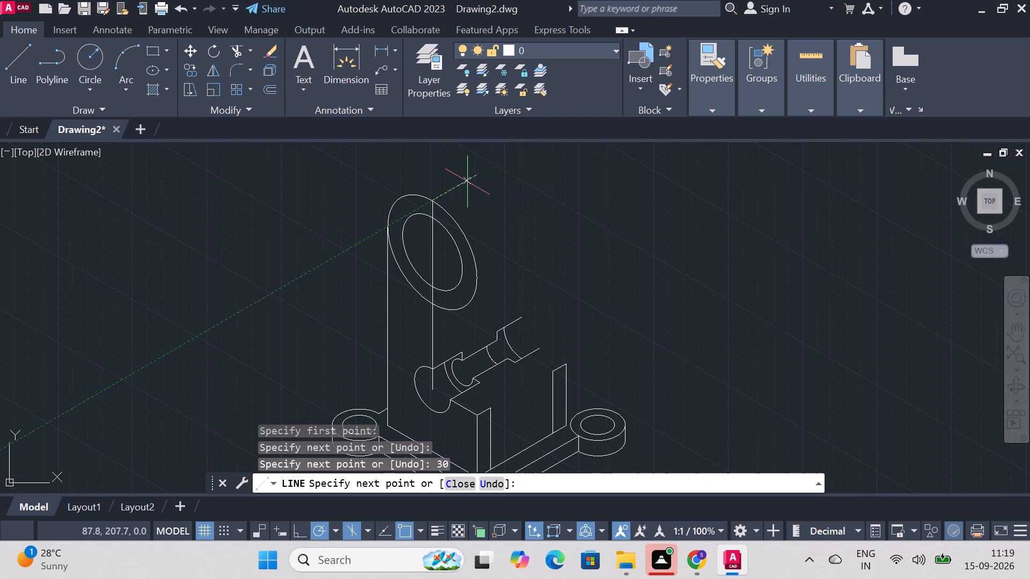
pyautogui.press('Escape')
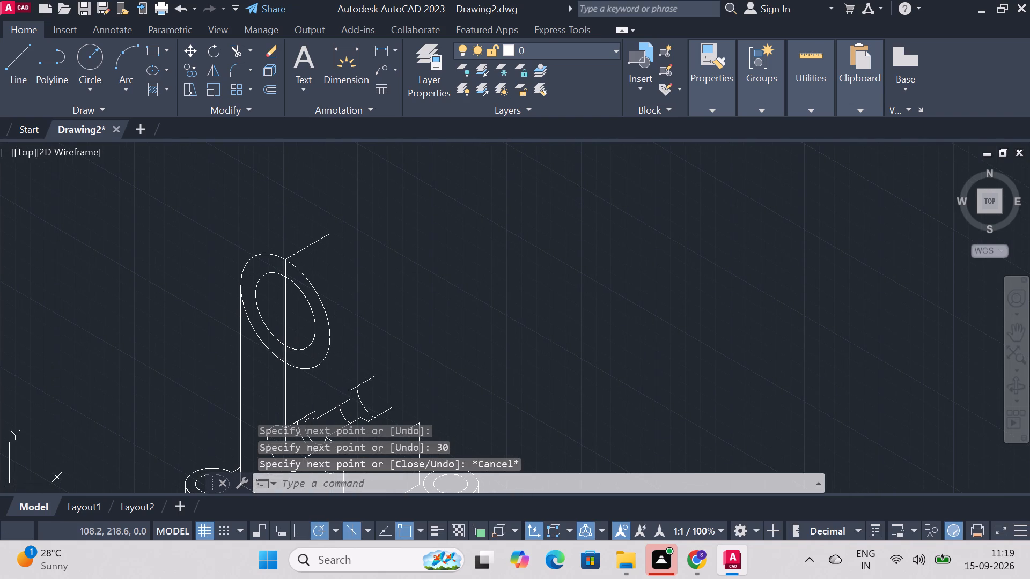
# Draw a line 30 long along the 30° isometric axis from where the vertical line crosses the top of the inner isocircle.
pyautogui.press('l')
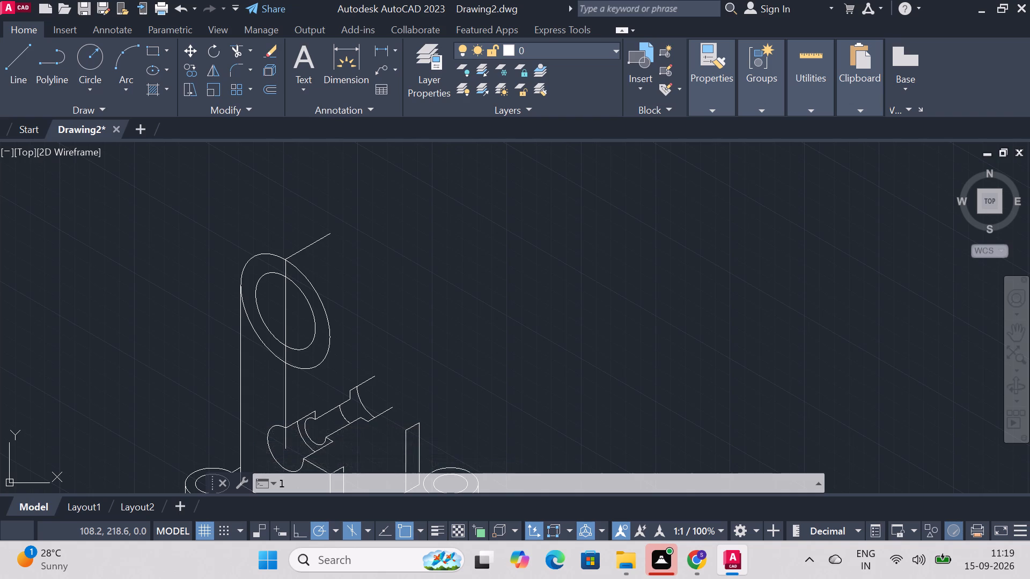
pyautogui.press('Return')
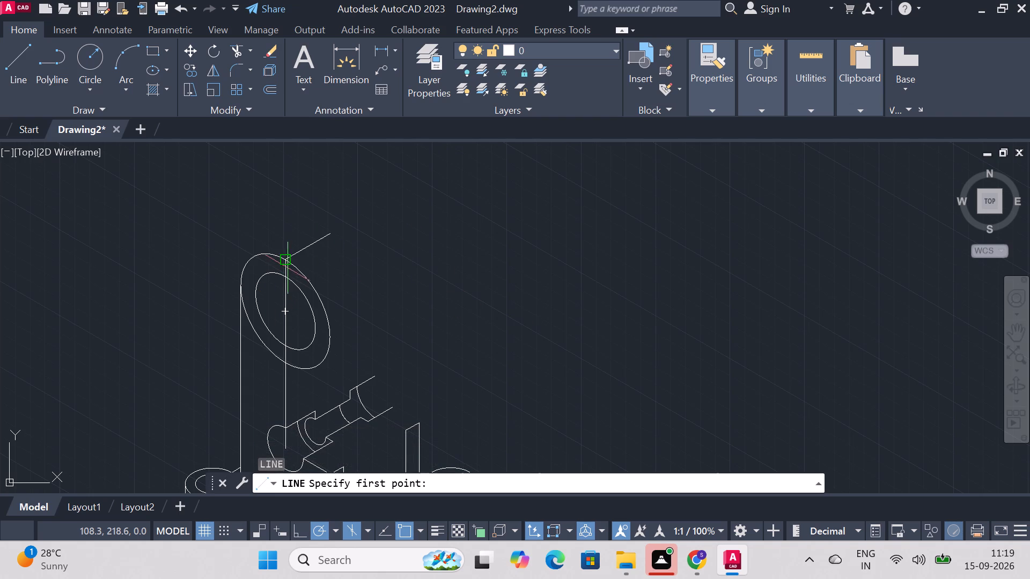
pyautogui.click(285, 275)
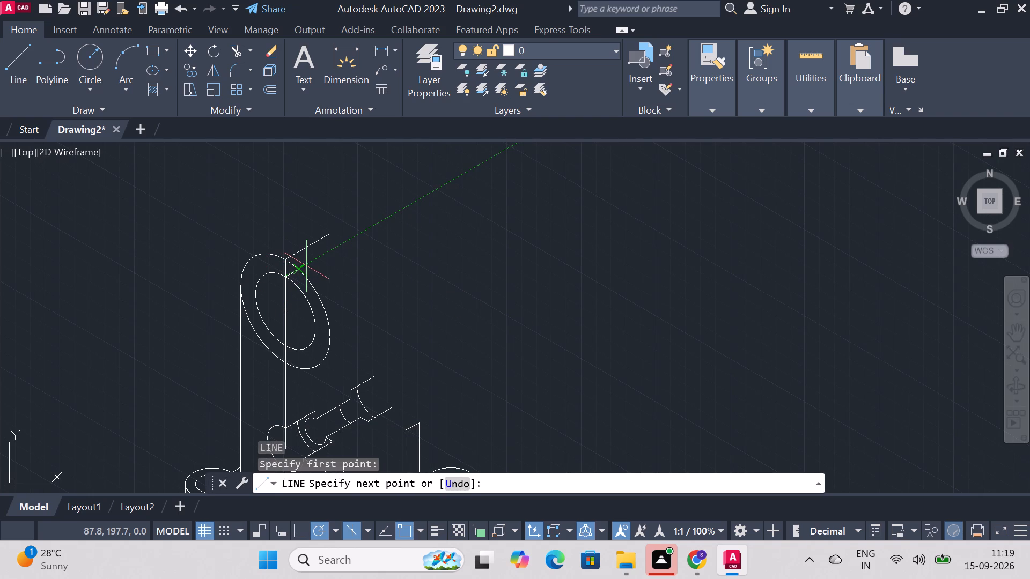
pyautogui.press('3')
pyautogui.press('0')
pyautogui.press('Return')
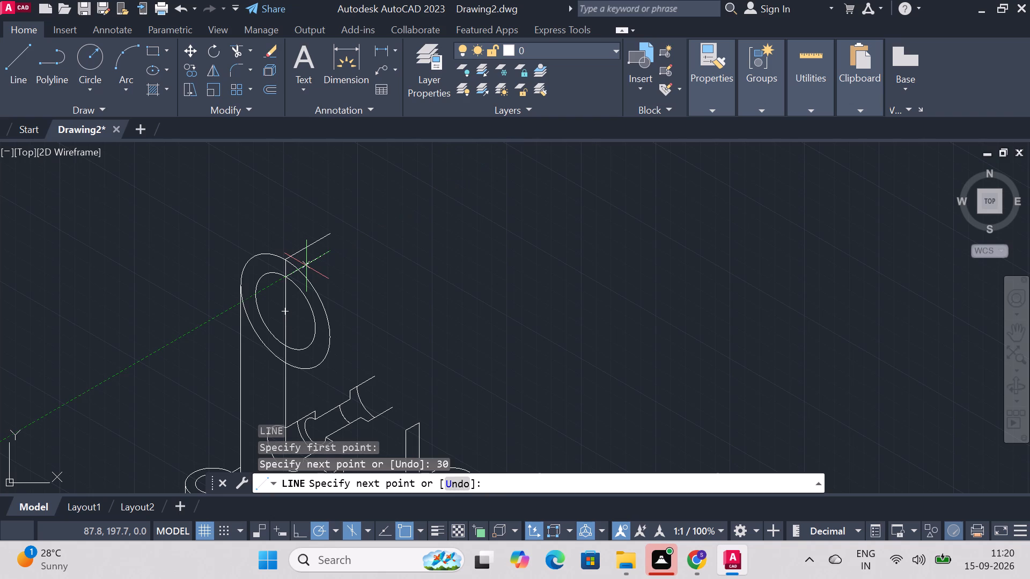
pyautogui.press('Escape')
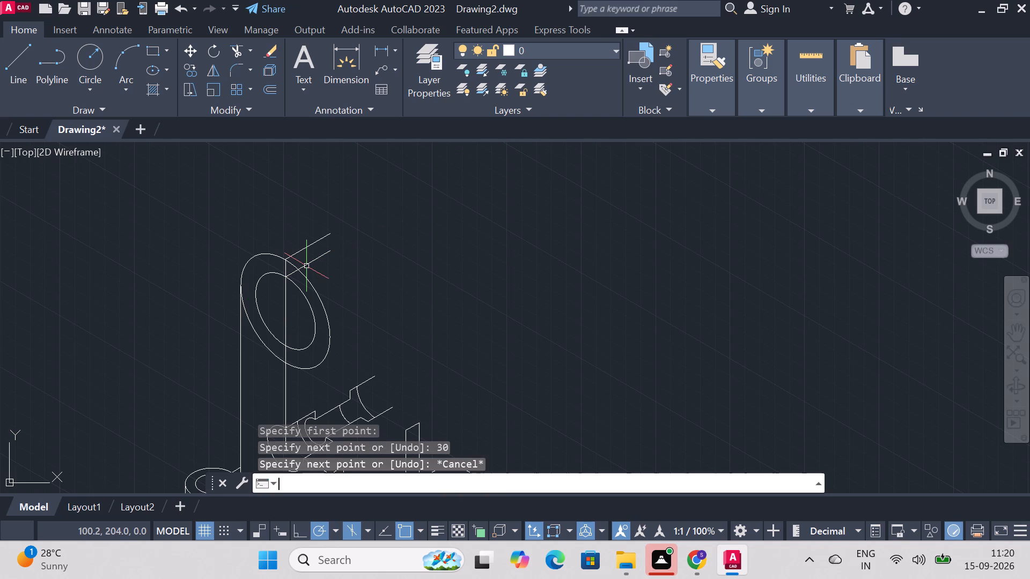
# Trim away both upper isocircles' halves to the right of the vertical line, plus the vertical line's segments inside the inner isocircle.
pyautogui.press('t')
pyautogui.write('rim')
pyautogui.press('Return')
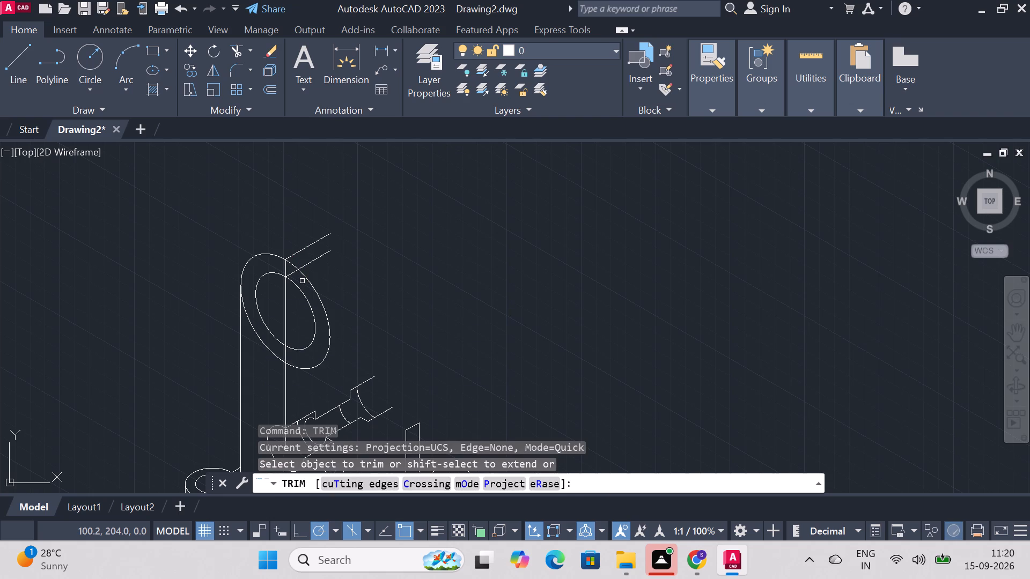
pyautogui.click(313, 309)
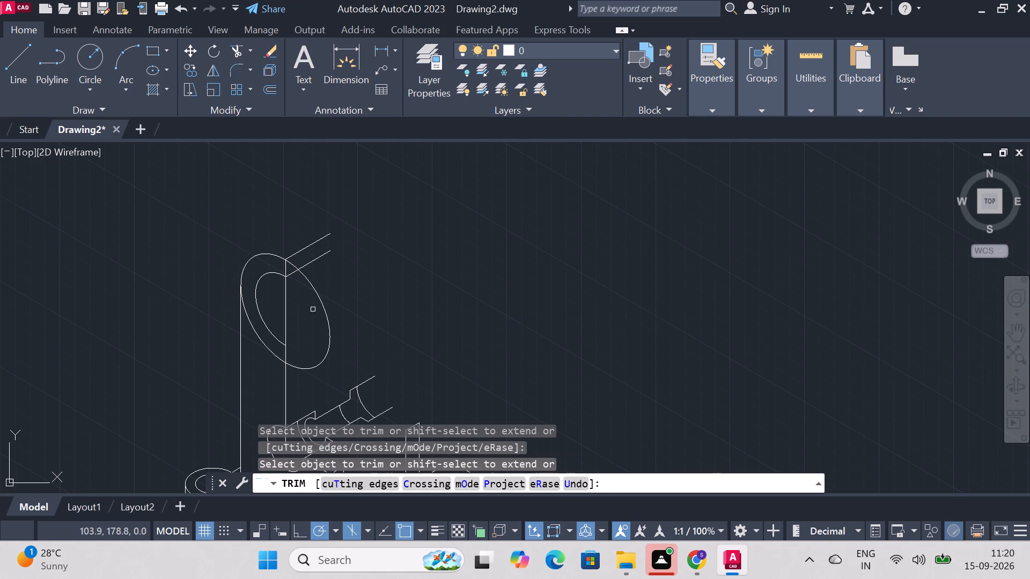
pyautogui.click(321, 309)
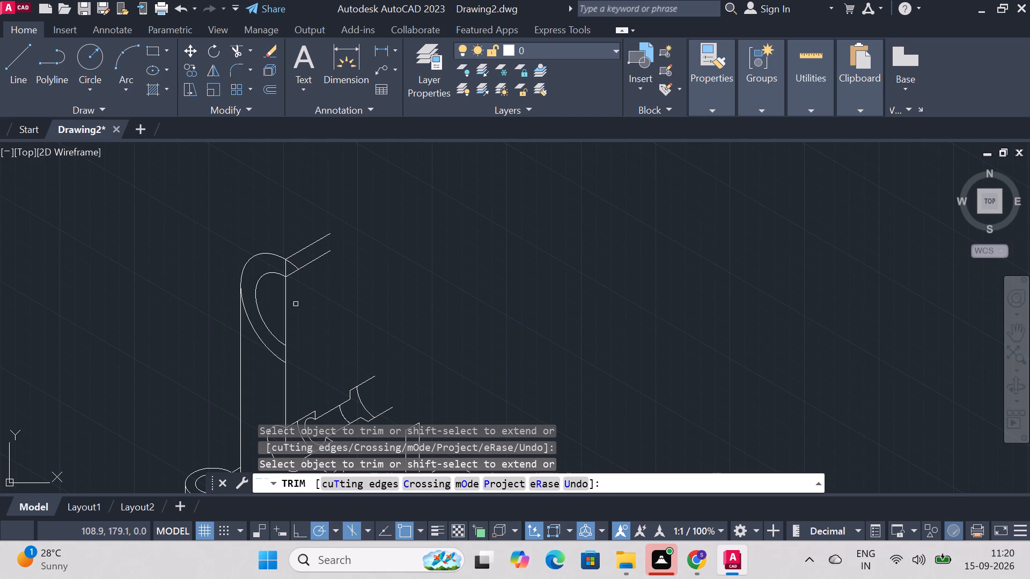
pyautogui.click(286, 305)
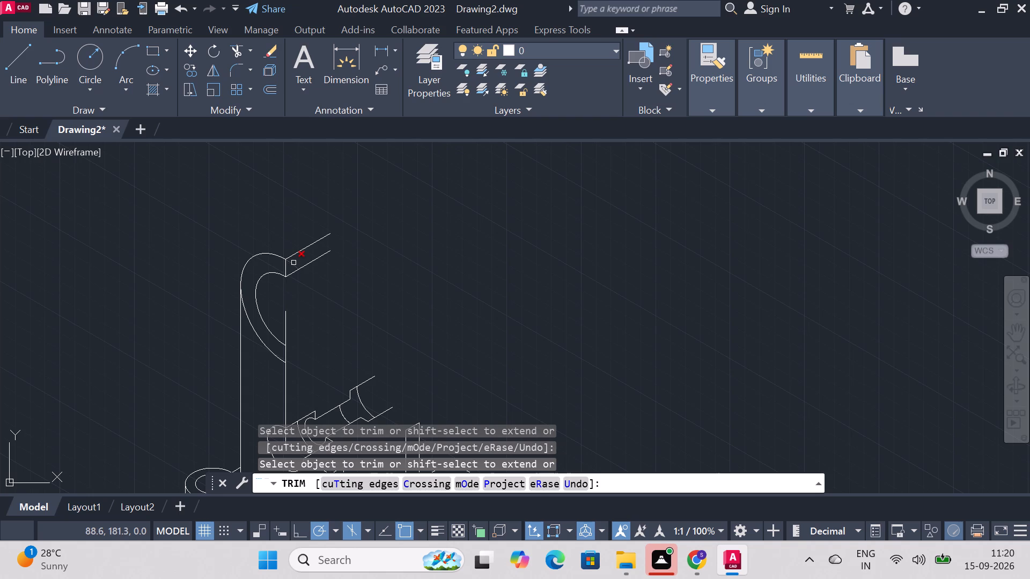
pyautogui.click(293, 263)
pyautogui.click(285, 322)
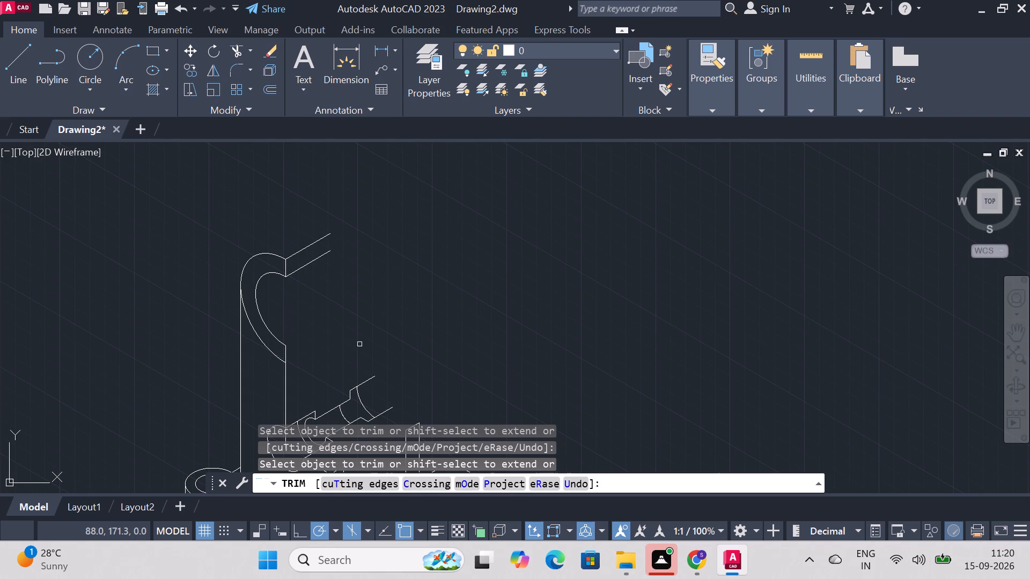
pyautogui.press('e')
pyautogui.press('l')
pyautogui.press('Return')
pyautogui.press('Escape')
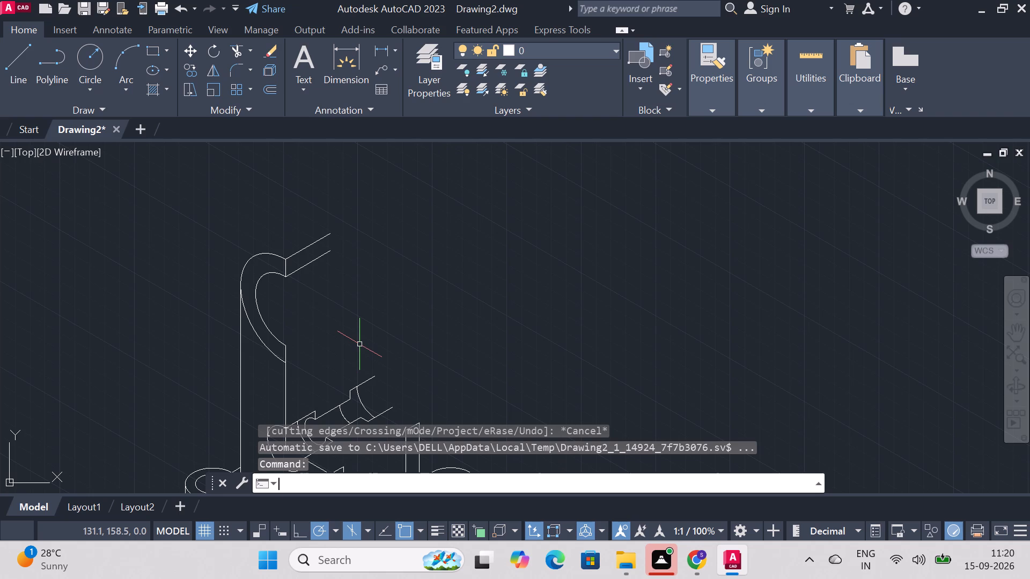
# Draw an isocircle of radius 20 at the common center of the trimmed ring arcs.
pyautogui.write('el')
pyautogui.press('Return')
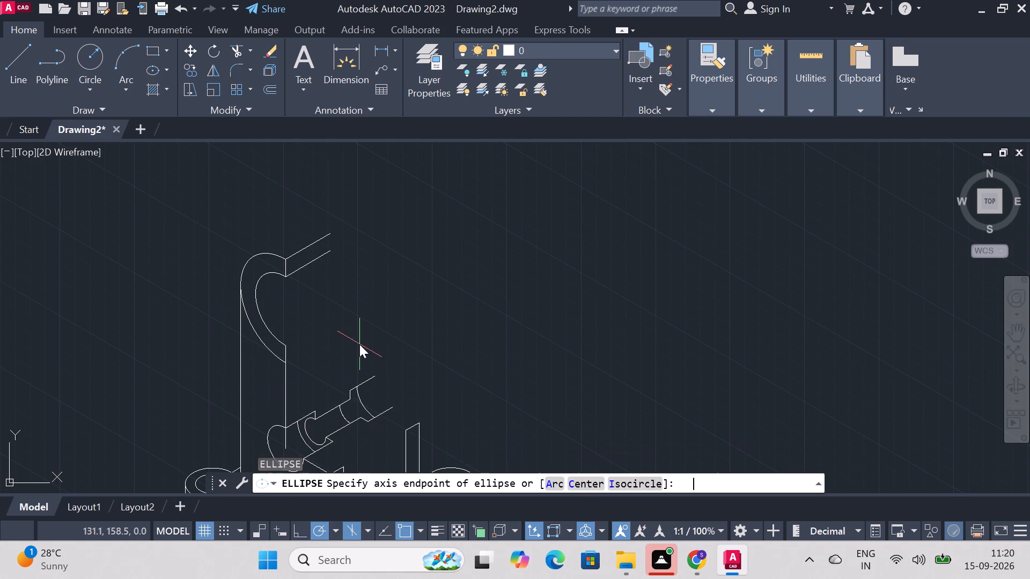
pyautogui.write('iso')
pyautogui.press('Return')
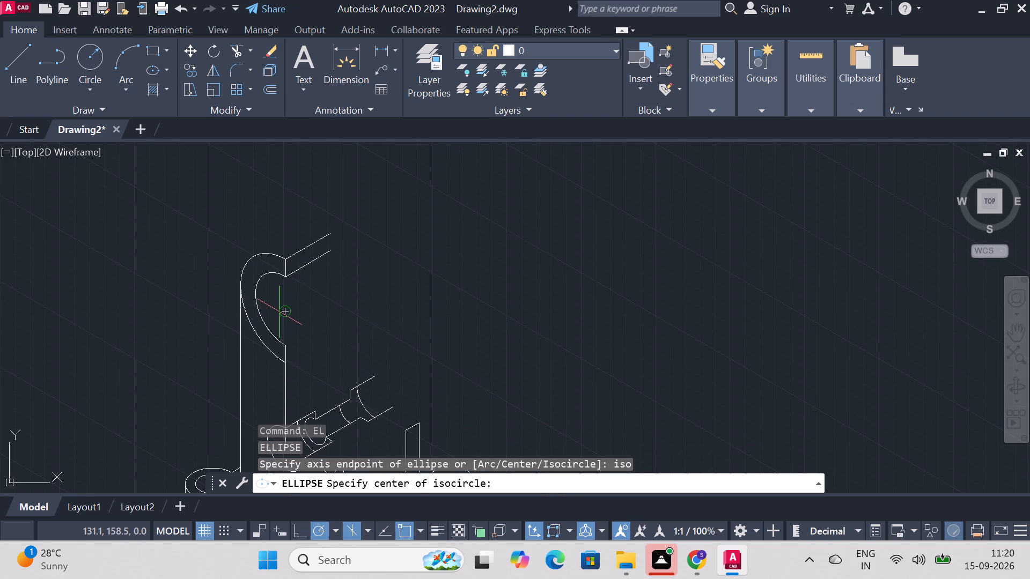
pyautogui.click(286, 309)
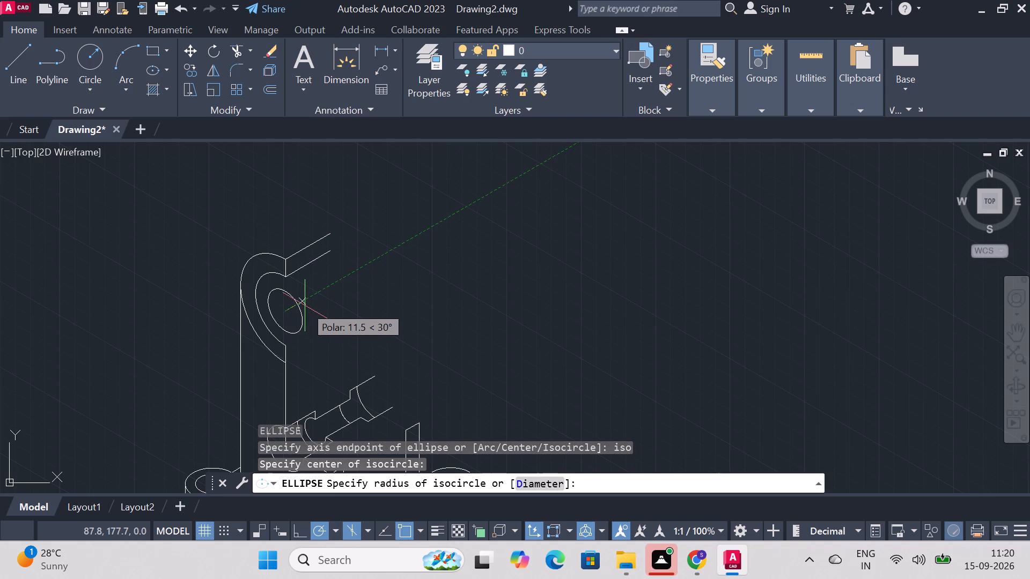
pyautogui.press('2')
pyautogui.press('0')
pyautogui.press('Return')
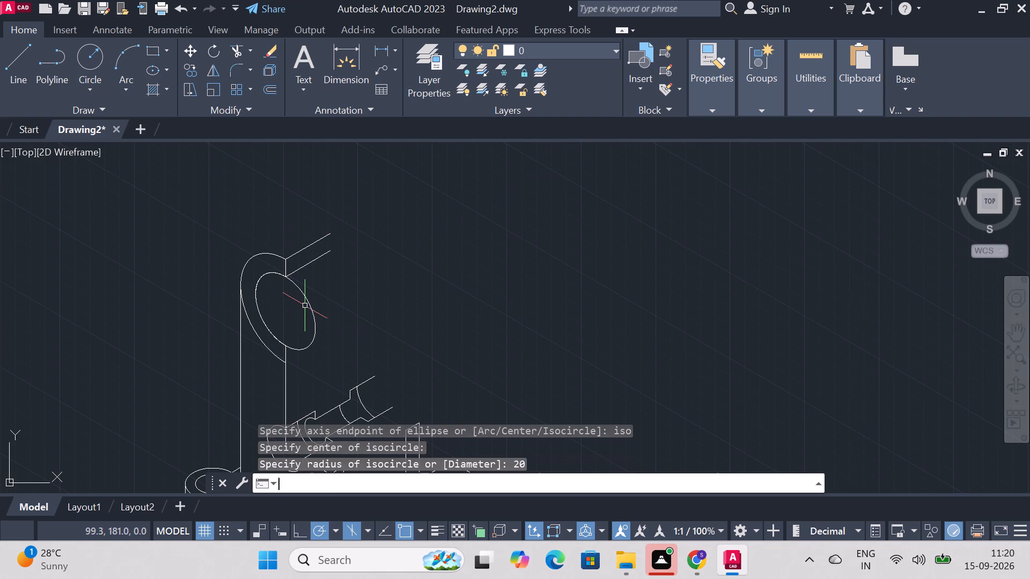
pyautogui.press('Escape')
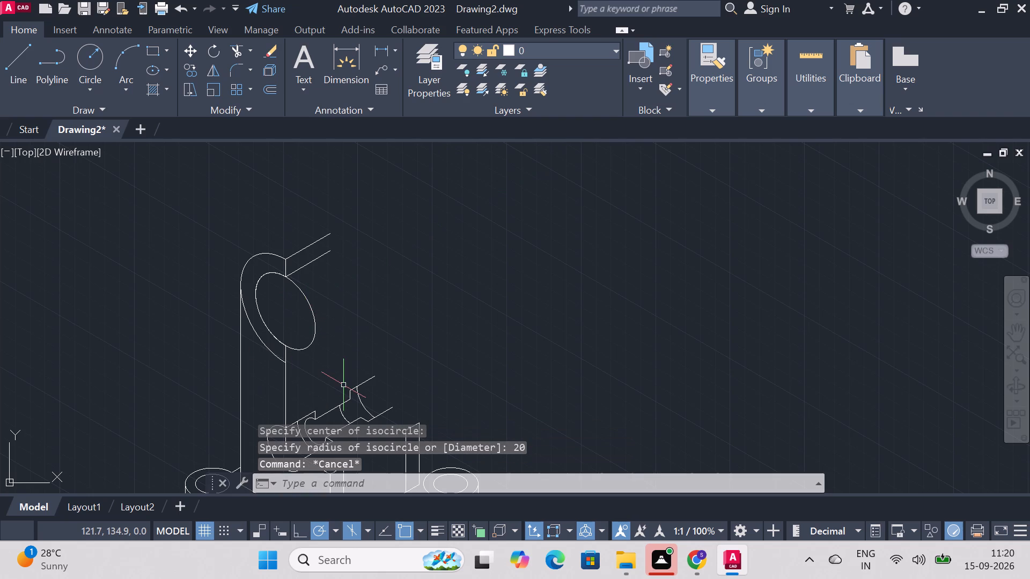
# Move the new radius 20 isocircle from its center 20 back along the 30° isometric axis.
pyautogui.click(314, 337)
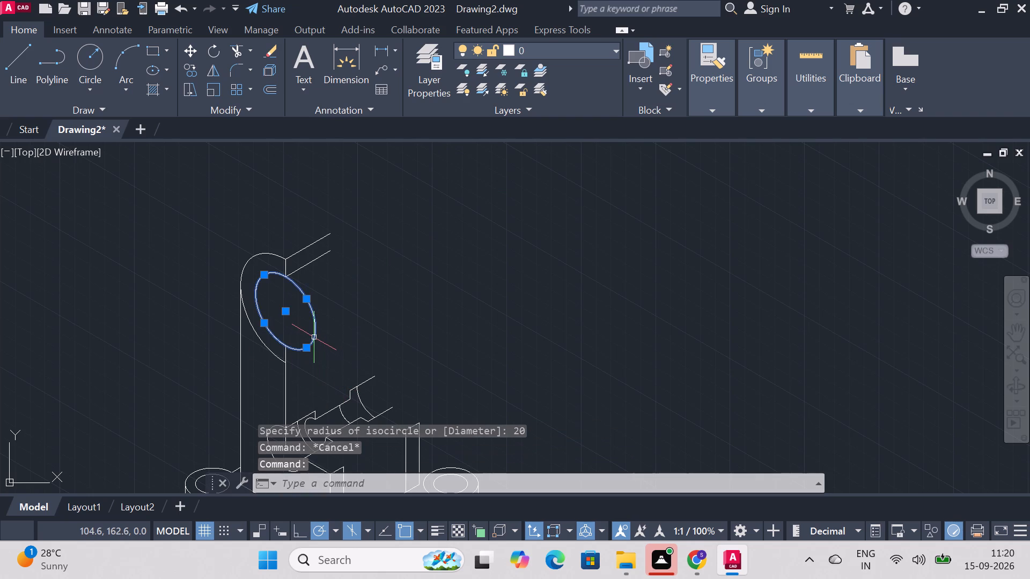
pyautogui.write('move')
pyautogui.press('Return')
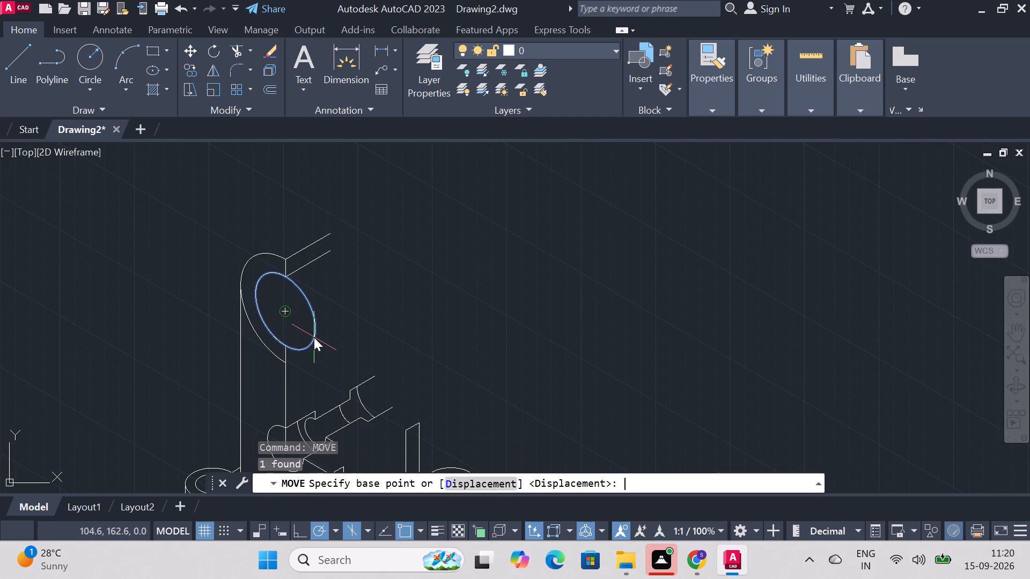
pyautogui.click(288, 311)
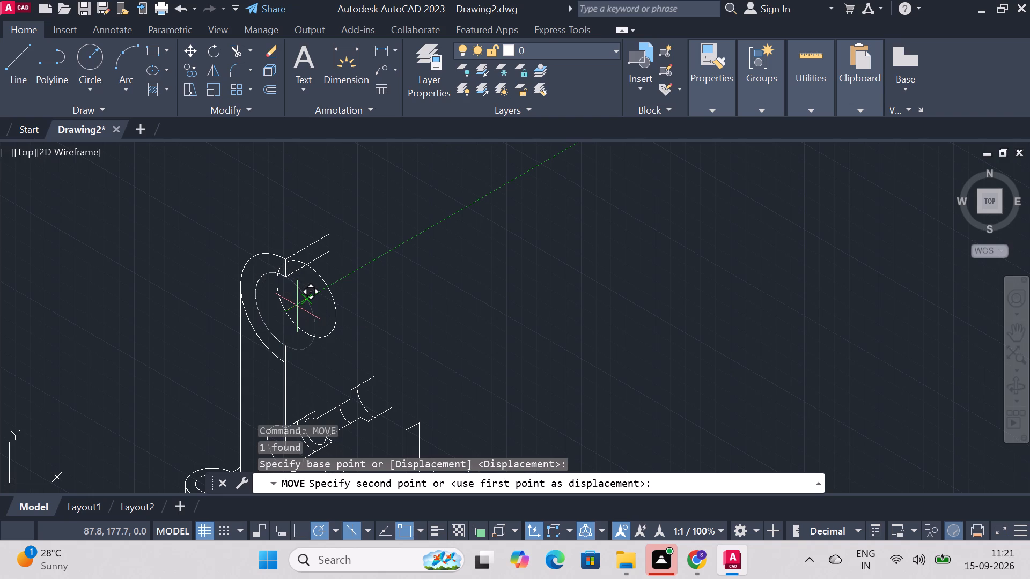
pyautogui.press('2')
pyautogui.press('0')
pyautogui.press('Return')
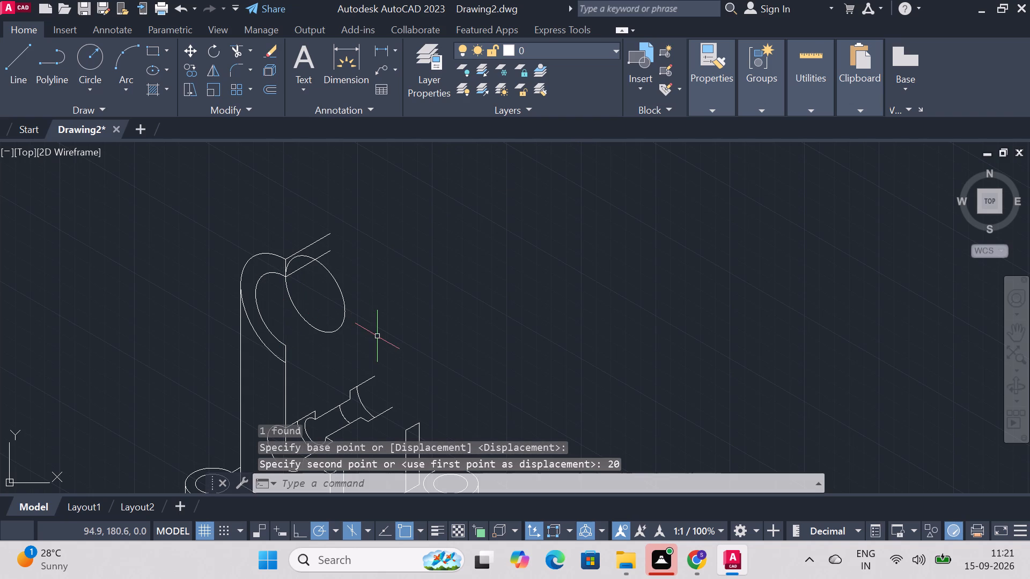
# Delete the two parallel 30° lines running back from the top of the ring's vertical cut edge.
pyautogui.click(319, 239)
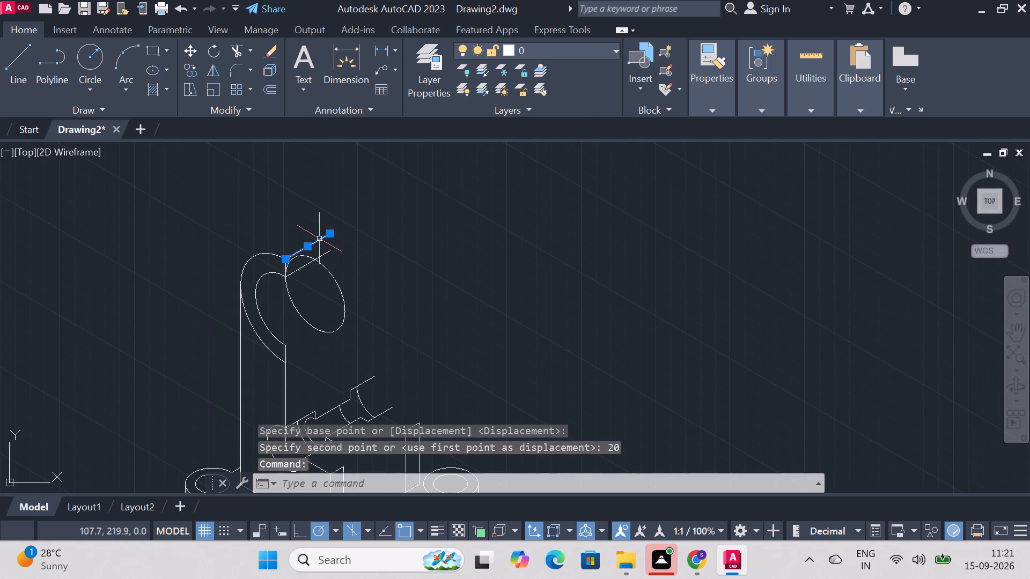
pyautogui.press('Delete')
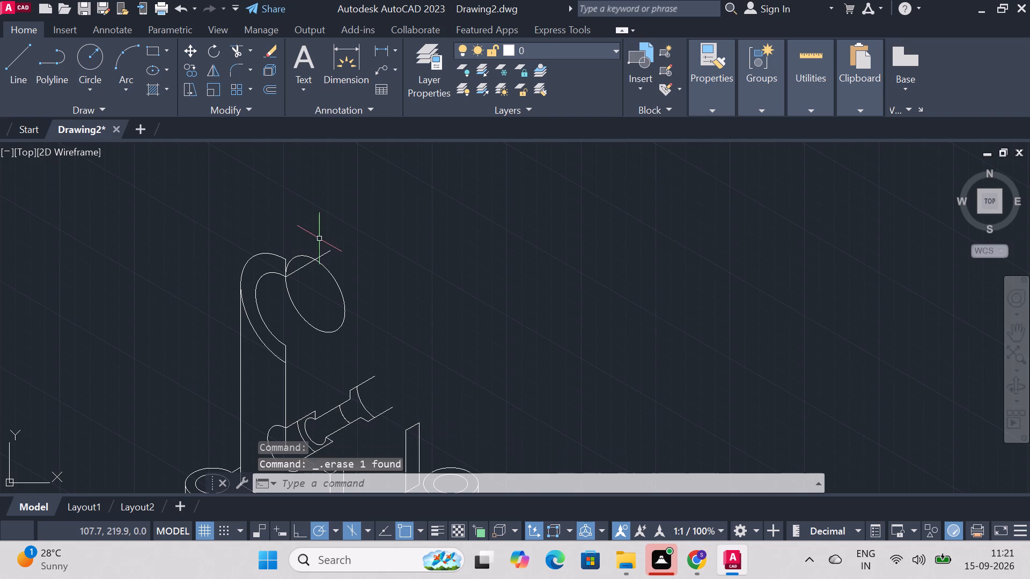
pyautogui.click(305, 266)
pyautogui.press('Delete')
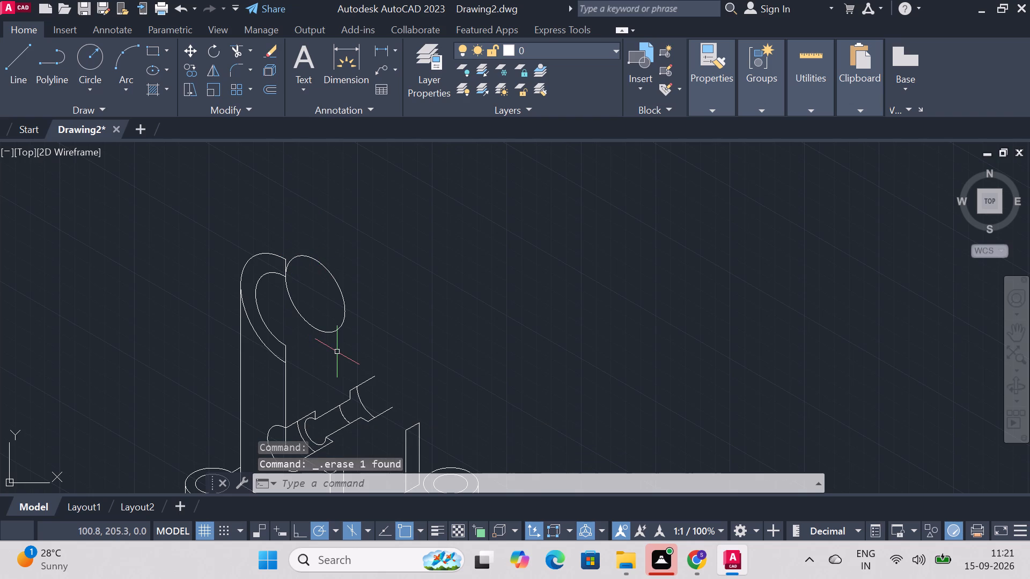
# Draw an isocircle of radius 15 at the common center of the trimmed ring arcs.
pyautogui.press('e')
pyautogui.press('l')
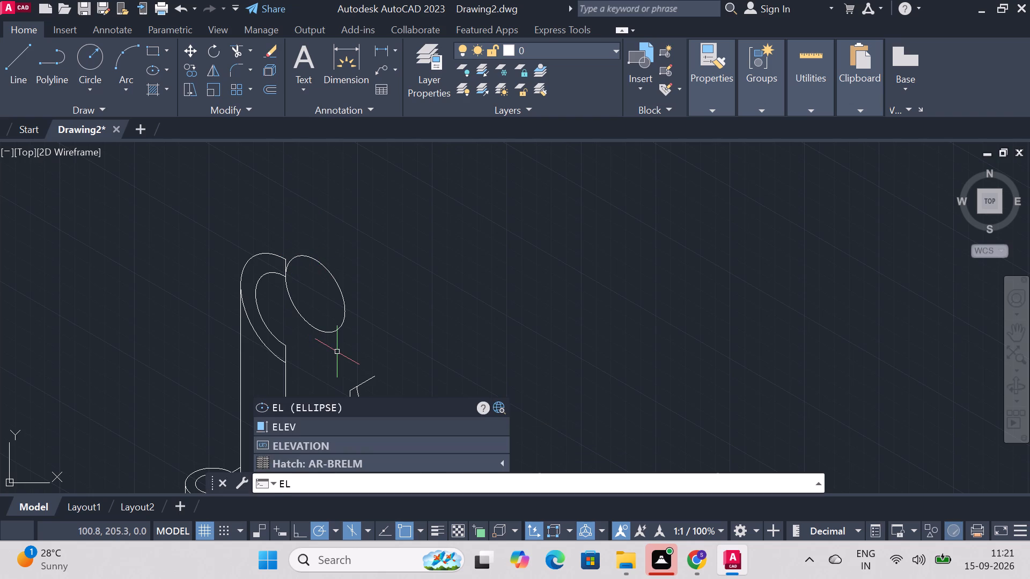
pyautogui.press('Return')
pyautogui.write('is')
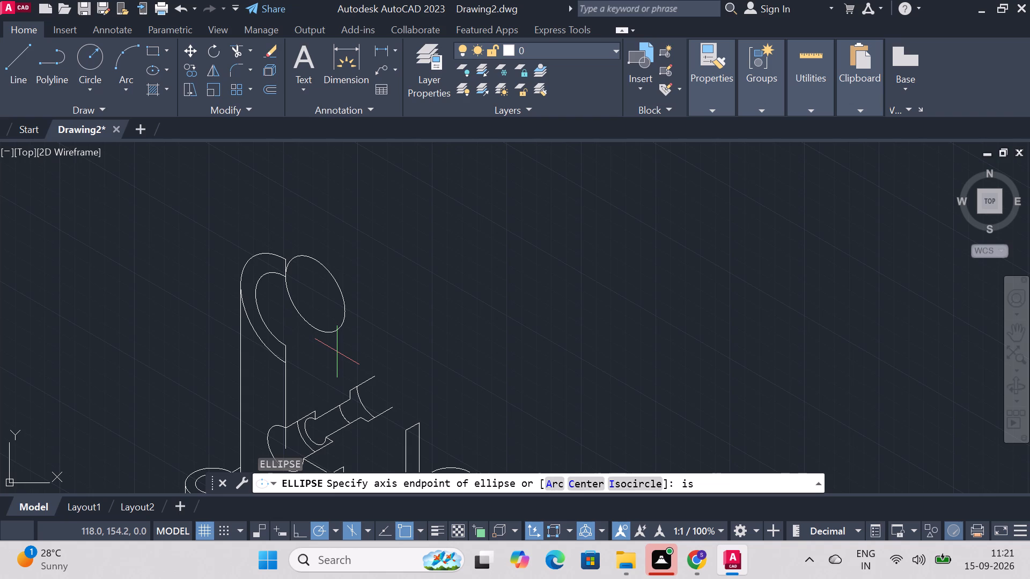
pyautogui.press('o')
pyautogui.press('Return')
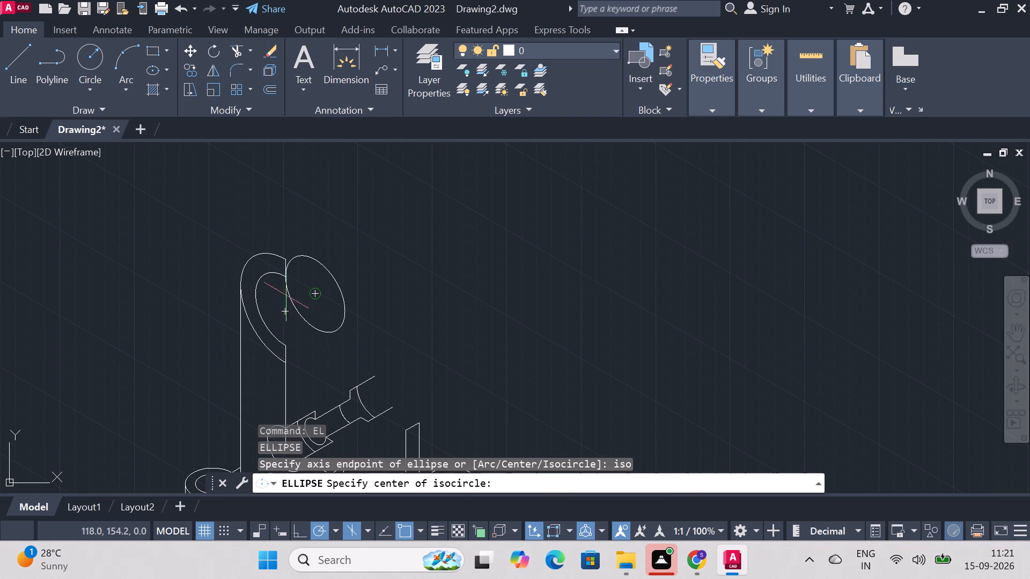
pyautogui.click(286, 309)
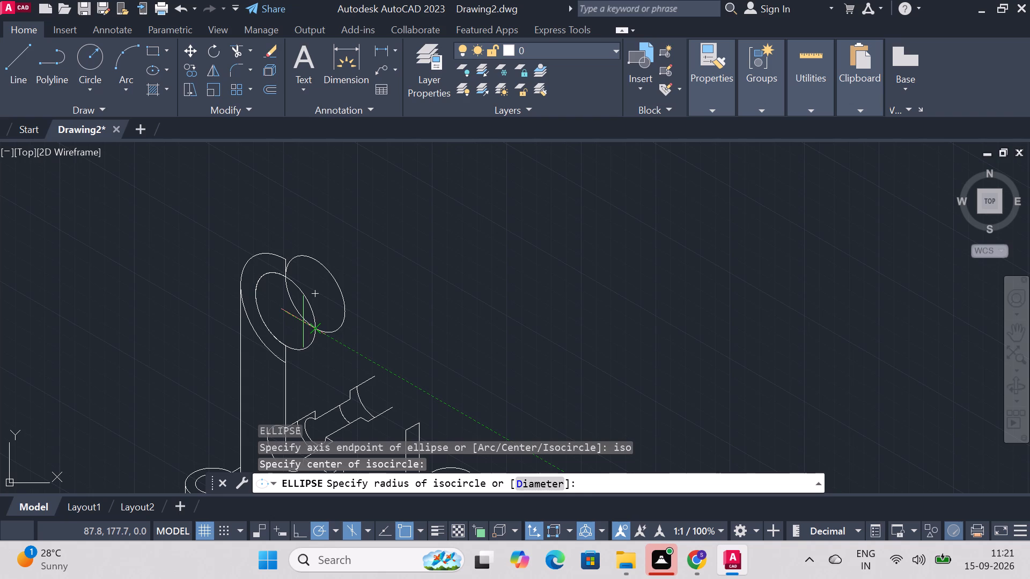
pyautogui.write('15')
pyautogui.press('Return')
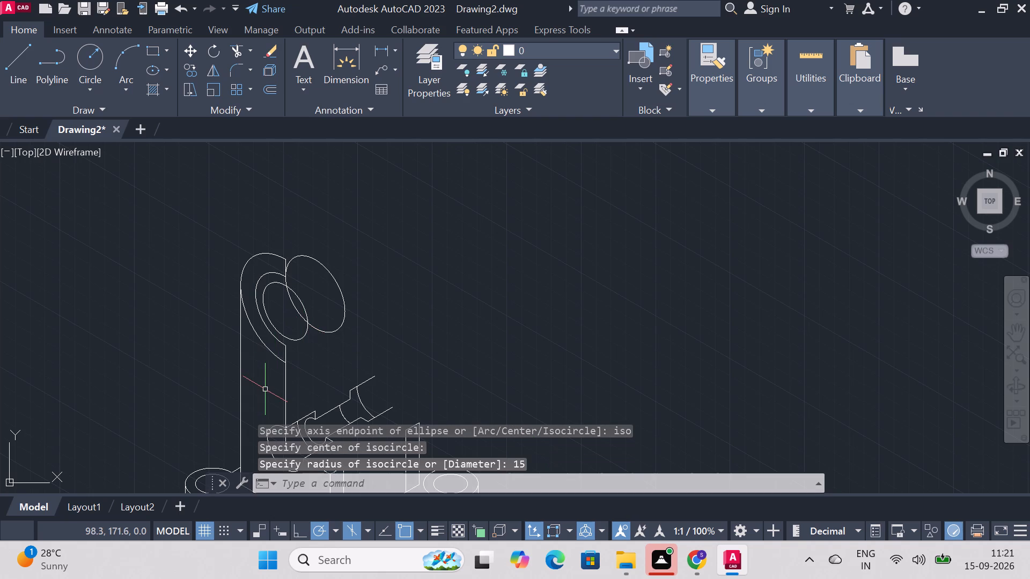
# Move the radius 15 isocircle 20 back along the 30° isometric axis, concentric with the shifted radius 20 isocircle.
pyautogui.write('move')
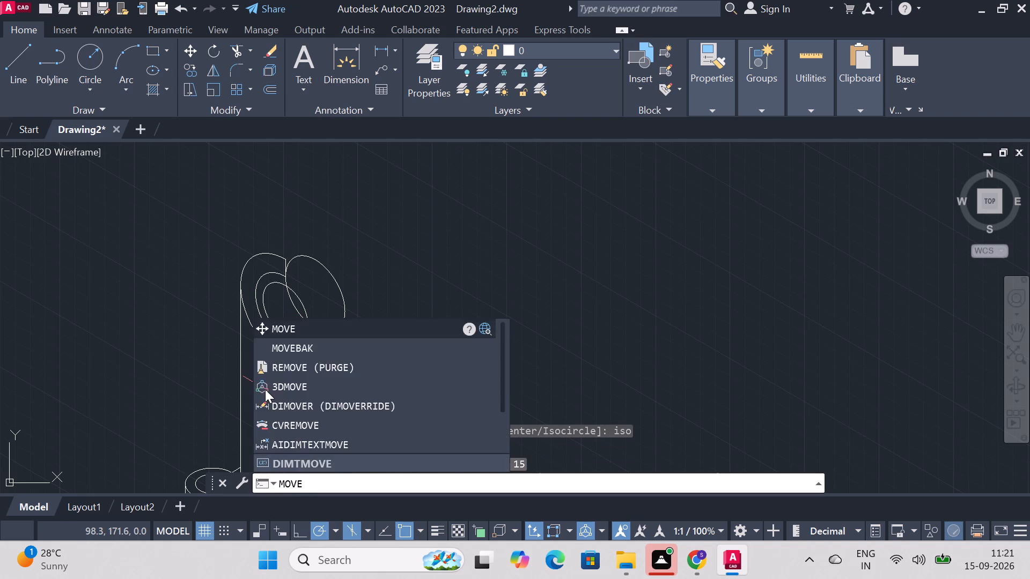
pyautogui.press('Return')
pyautogui.click(293, 339)
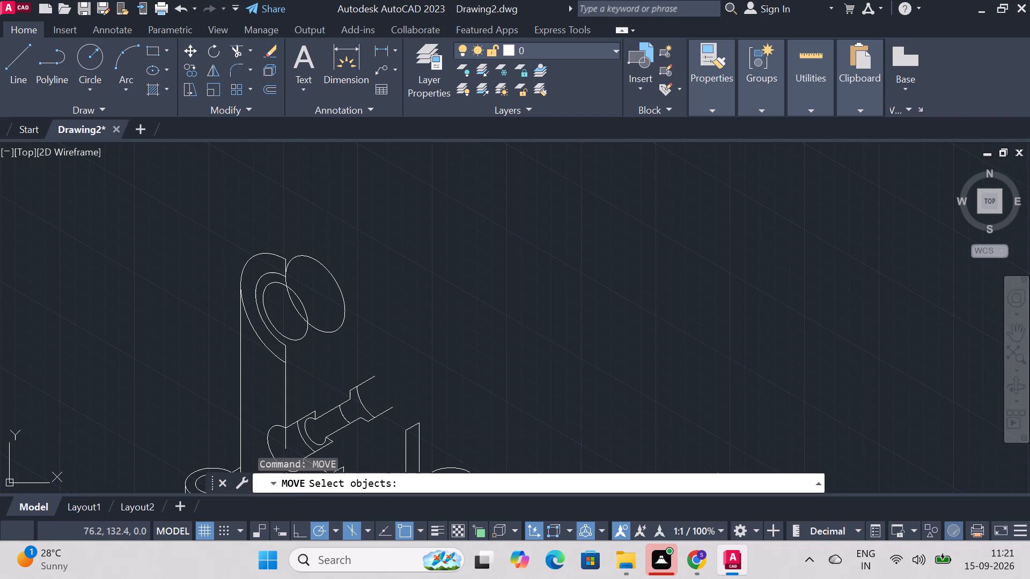
pyautogui.press('Return')
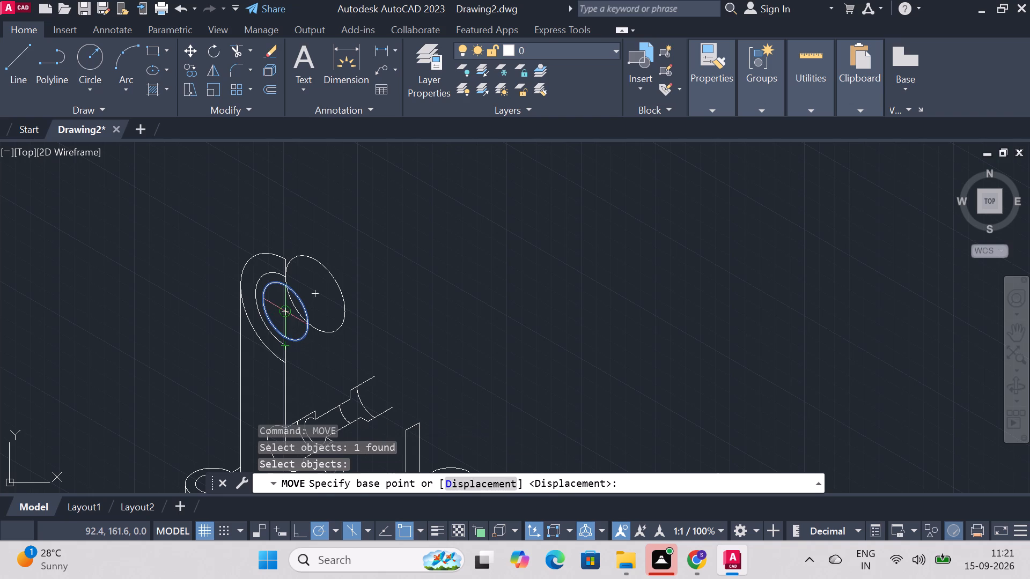
pyautogui.click(282, 309)
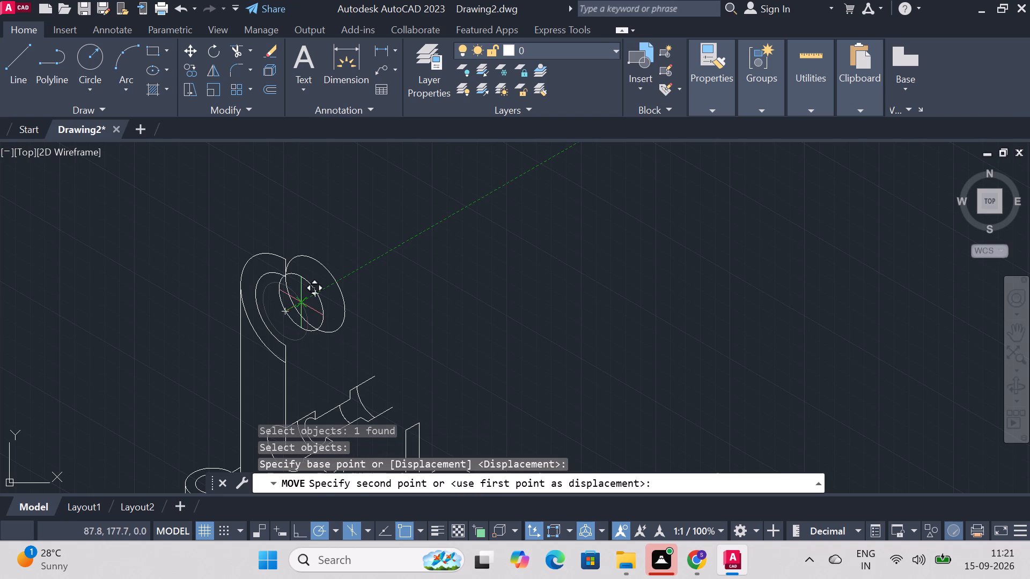
pyautogui.press('2')
pyautogui.press('0')
pyautogui.press('Return')
pyautogui.press('Escape')
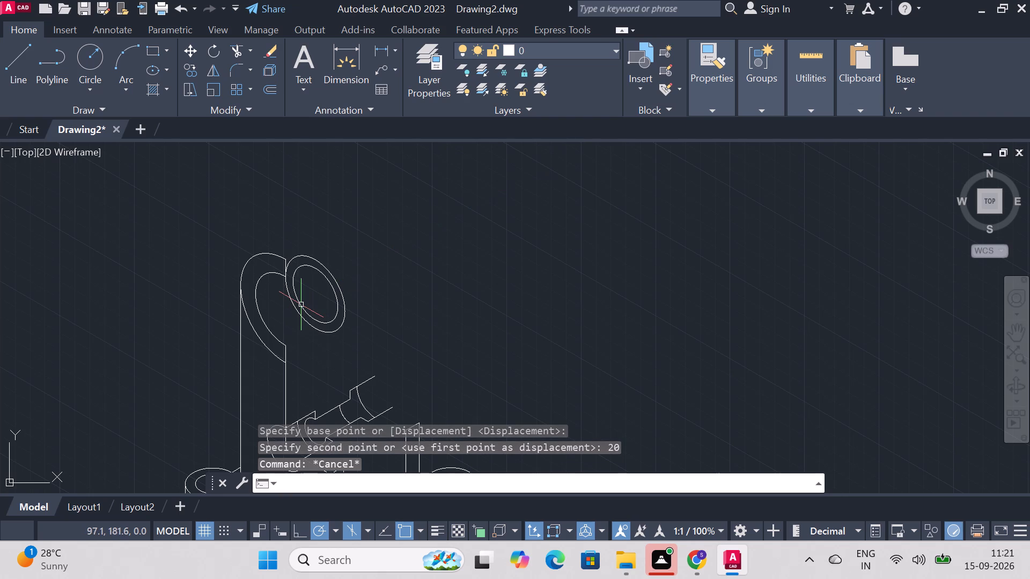
# Draw another isocircle of radius 15 at the common center of the shifted radius 20 and radius 15 isocircles.
pyautogui.press('e')
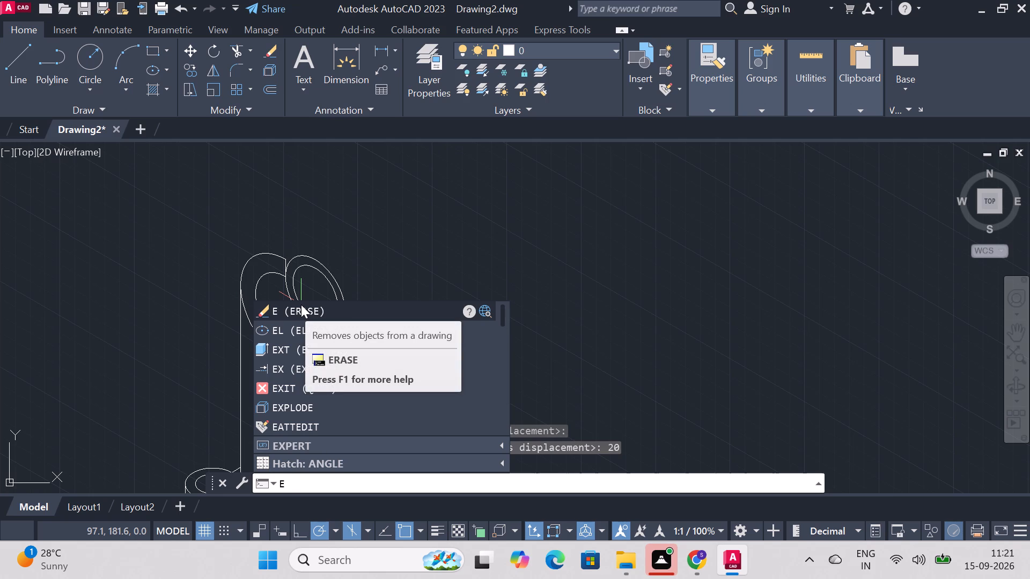
pyautogui.press('l')
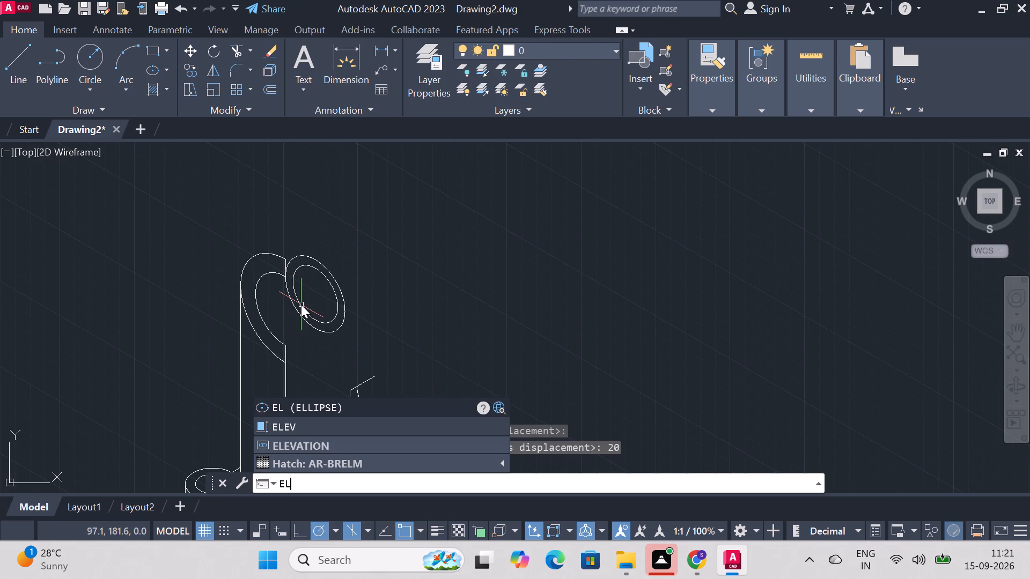
pyautogui.press('Return')
pyautogui.write('iso')
pyautogui.press('Return')
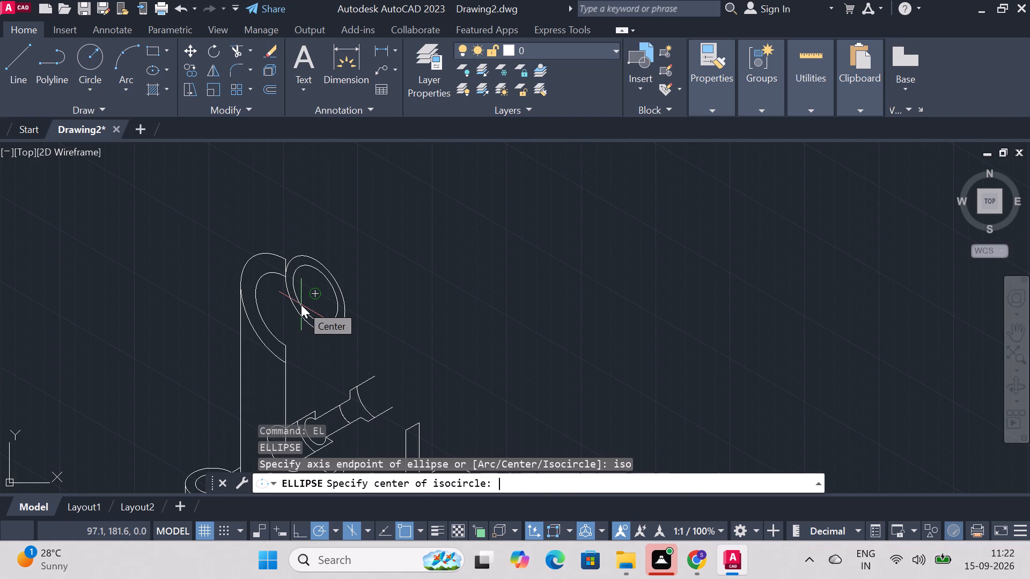
pyautogui.click(315, 291)
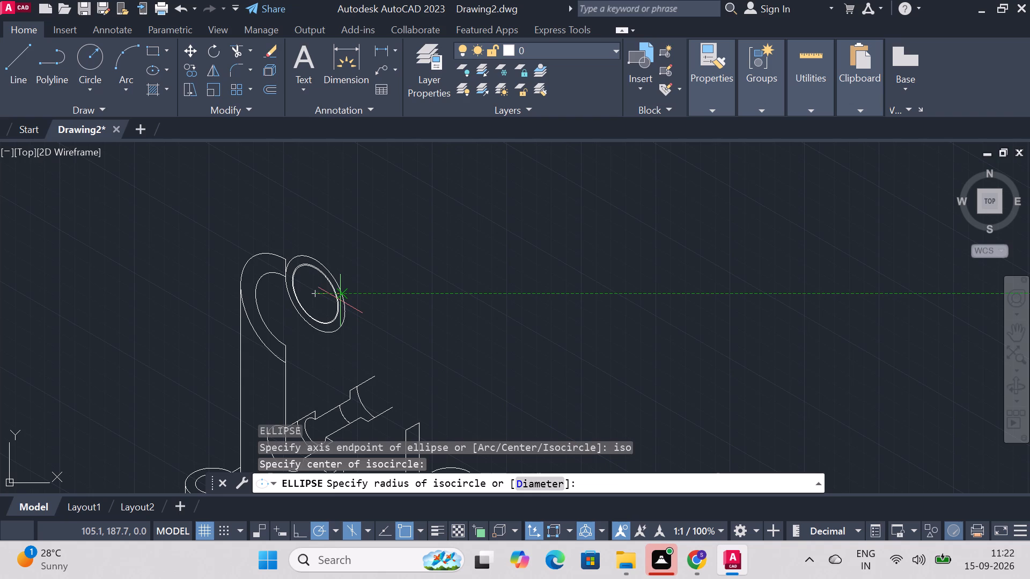
pyautogui.press('1')
pyautogui.press('5')
pyautogui.press('Return')
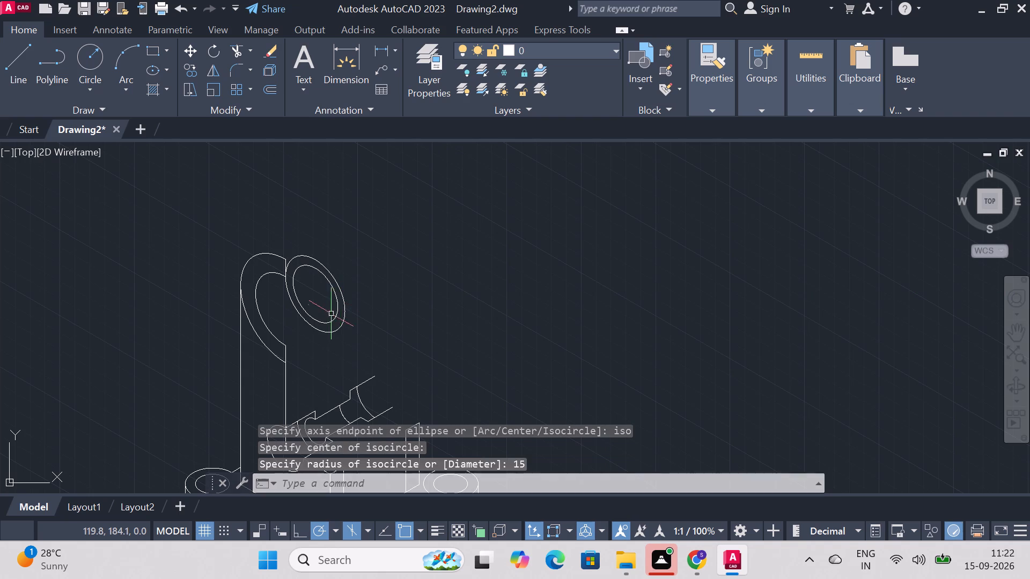
# Move the new radius 15 isocircle from its center 20 back along the 30° isometric axis.
pyautogui.click(336, 310)
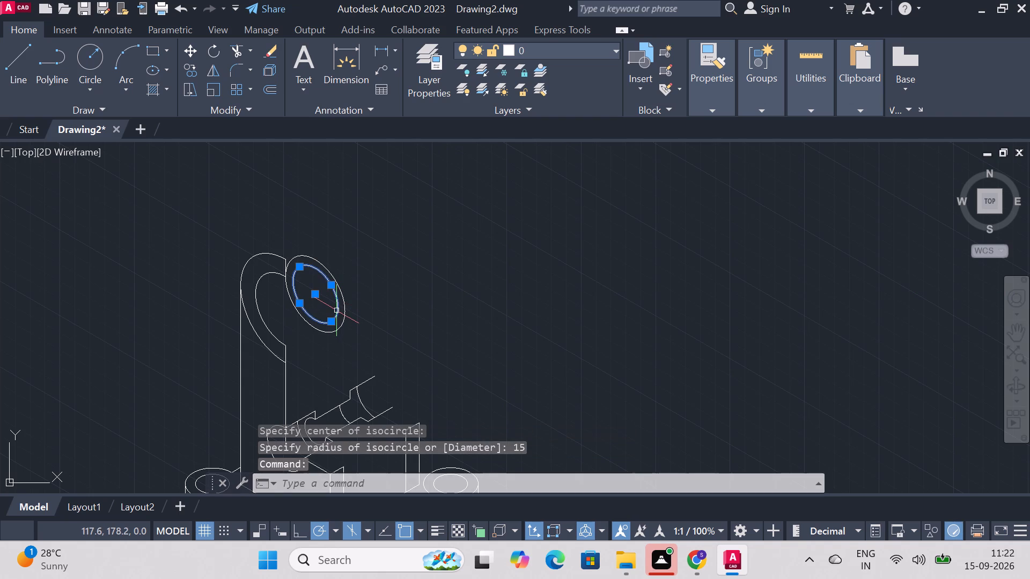
pyautogui.write('move')
pyautogui.press('Return')
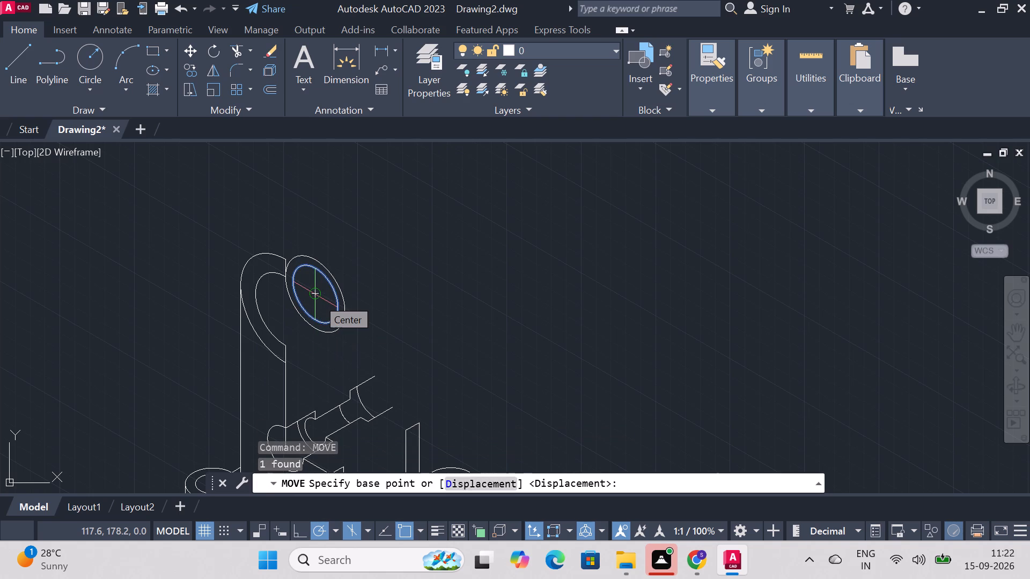
pyautogui.press('2')
pyautogui.press('0')
pyautogui.press('Return')
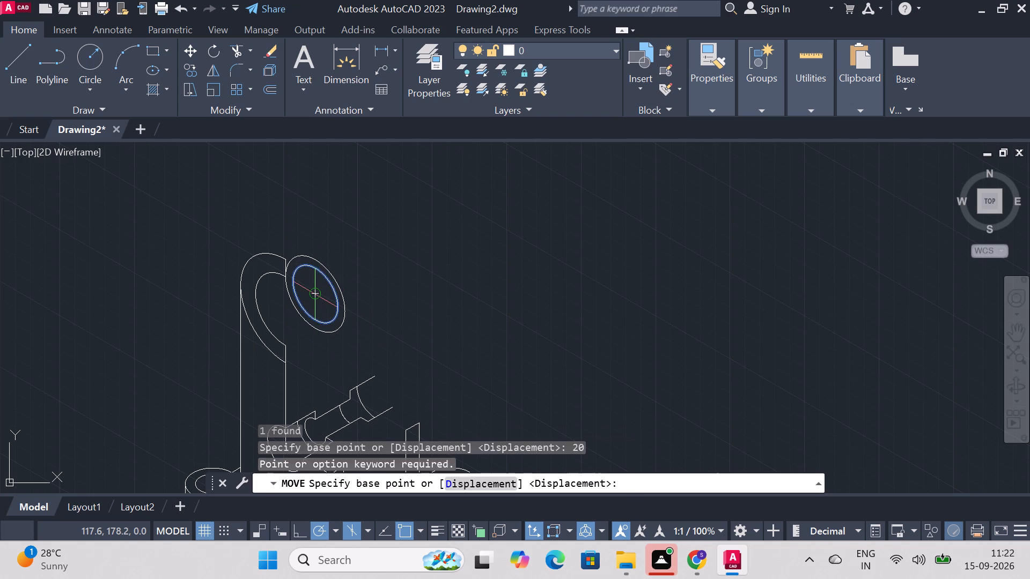
pyautogui.click(315, 292)
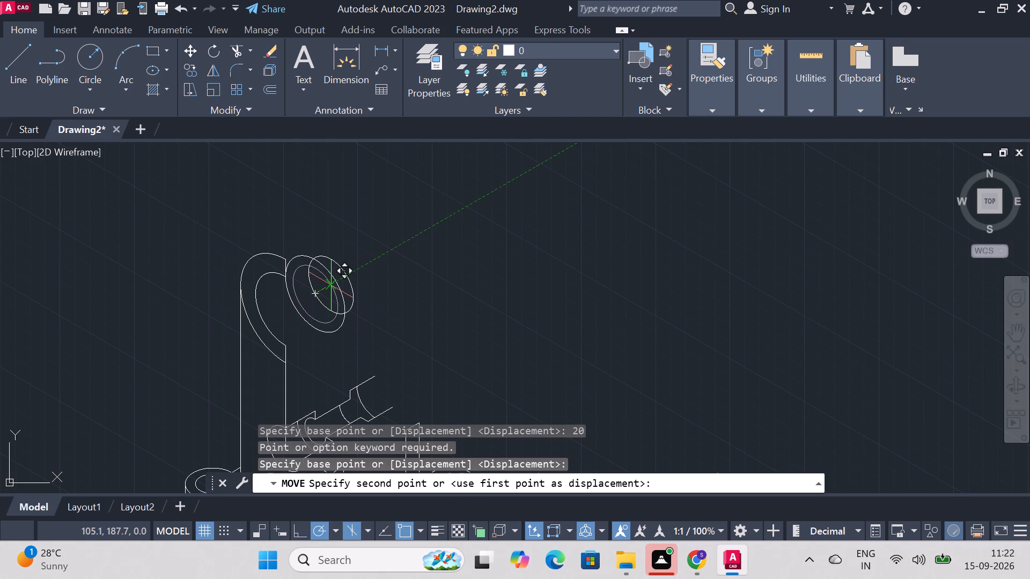
pyautogui.press('2')
pyautogui.press('0')
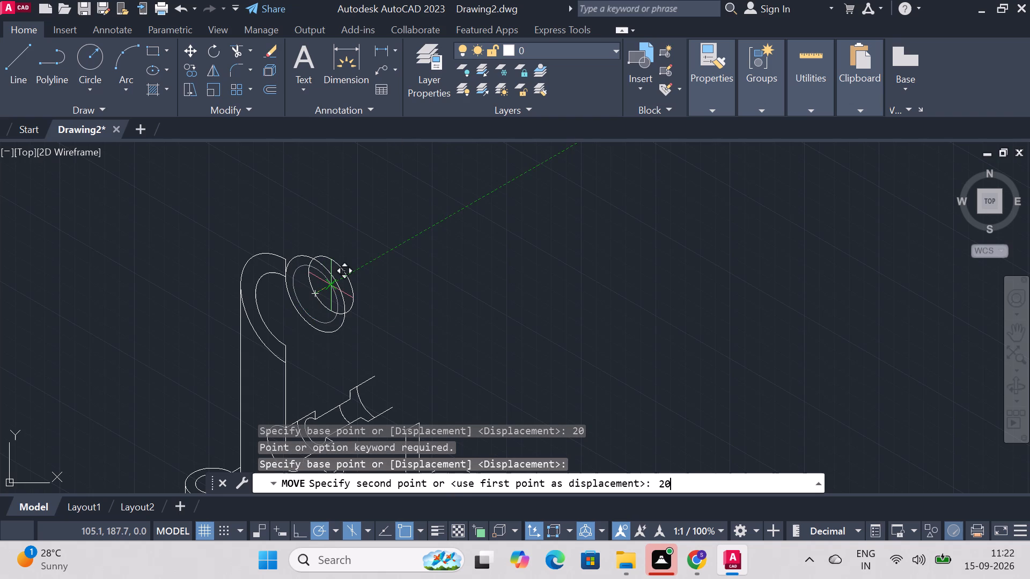
pyautogui.press('Return')
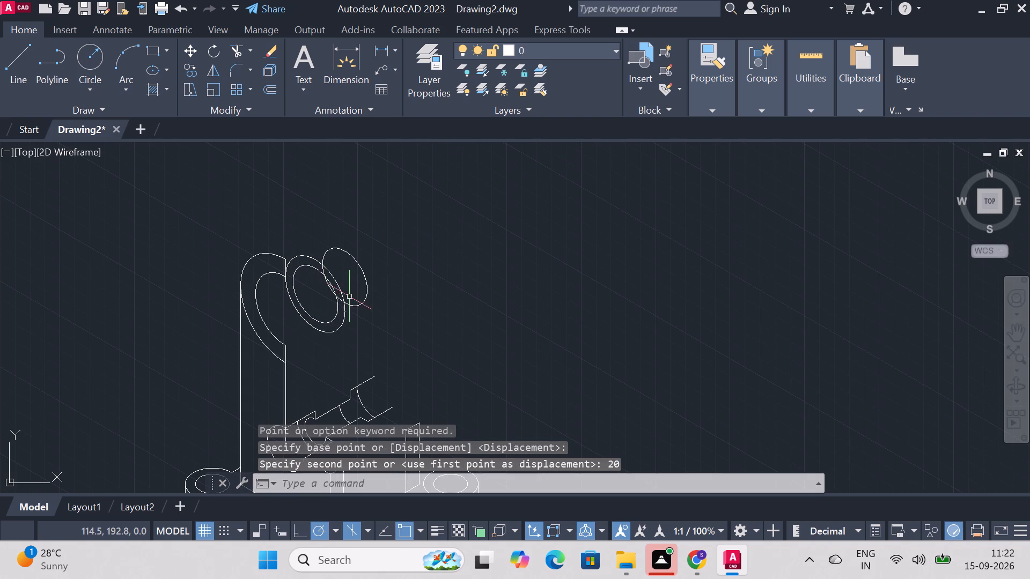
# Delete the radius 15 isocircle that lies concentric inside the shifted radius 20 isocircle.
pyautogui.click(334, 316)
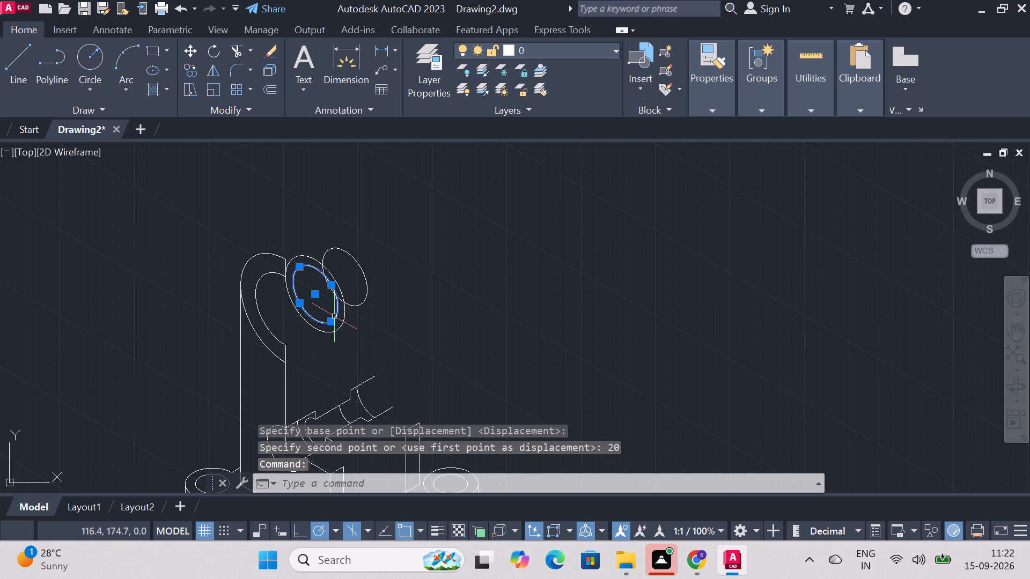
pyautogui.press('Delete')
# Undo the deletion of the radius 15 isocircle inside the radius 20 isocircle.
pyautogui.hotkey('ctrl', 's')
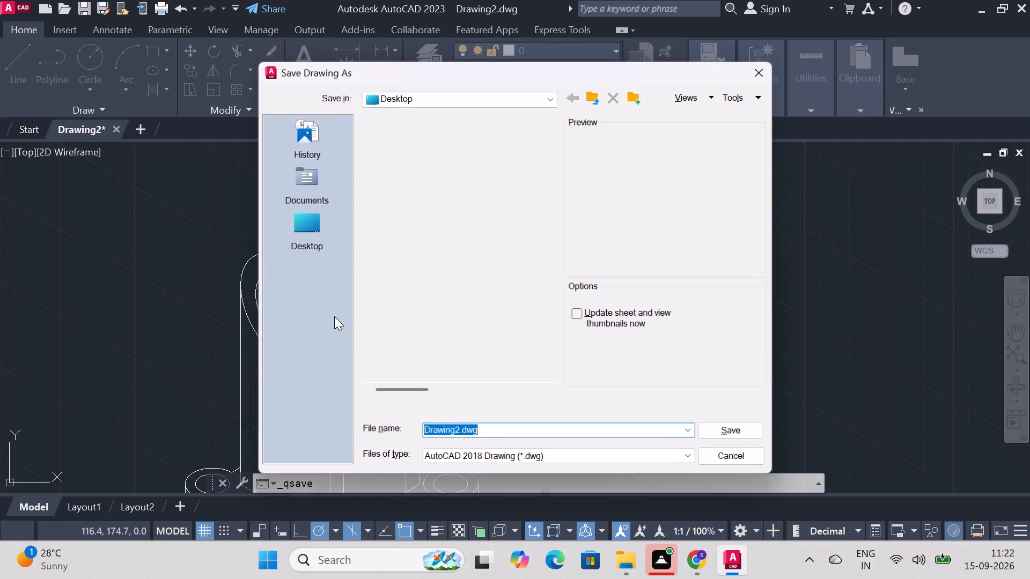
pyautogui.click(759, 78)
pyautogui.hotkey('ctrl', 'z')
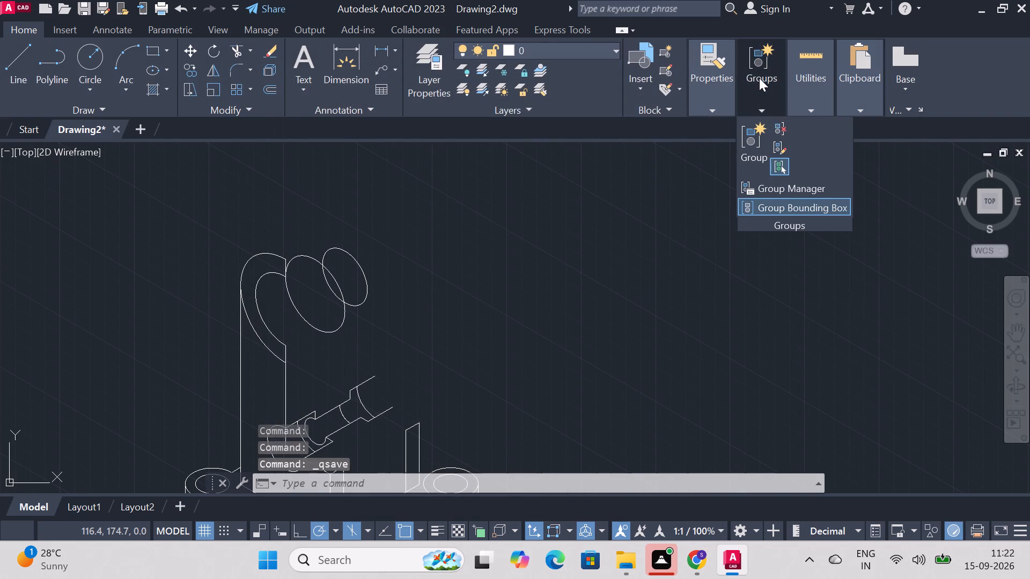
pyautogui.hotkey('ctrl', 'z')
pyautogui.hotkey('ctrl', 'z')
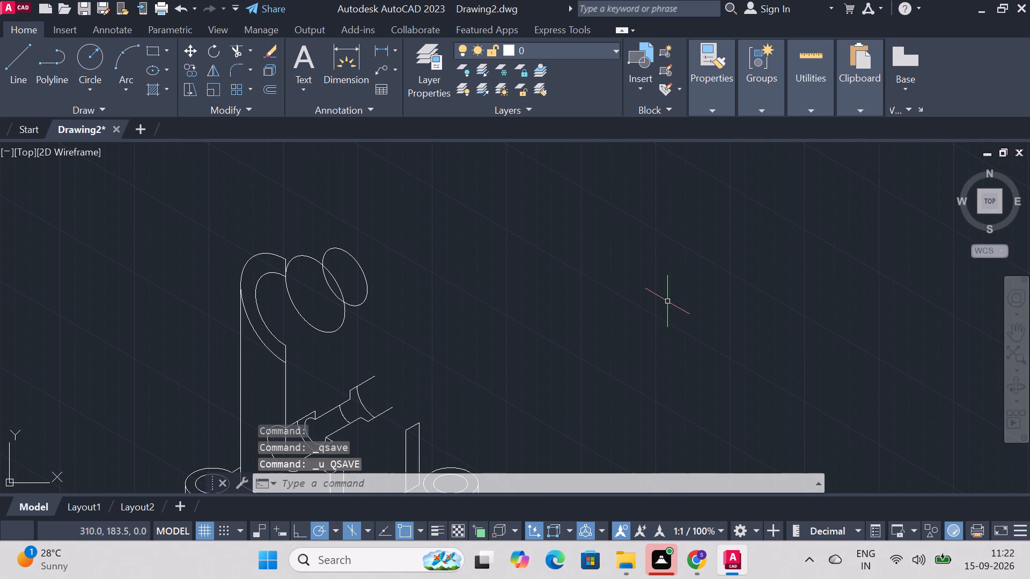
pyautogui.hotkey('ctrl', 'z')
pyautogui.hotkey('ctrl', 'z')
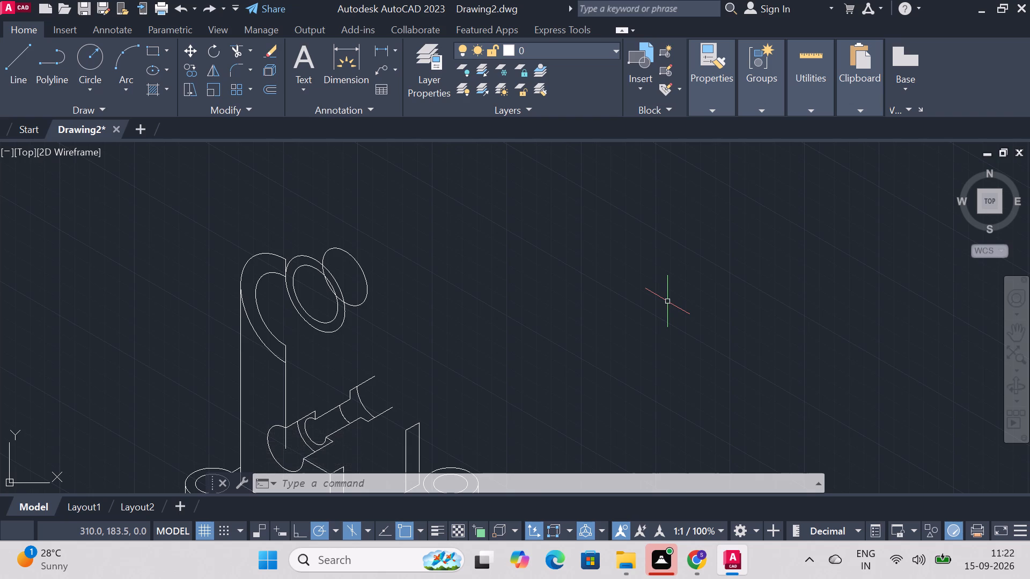
# Start an isocircle centered in the empty area well away from the bracket's upper ring.
pyautogui.press('e')
pyautogui.press('l')
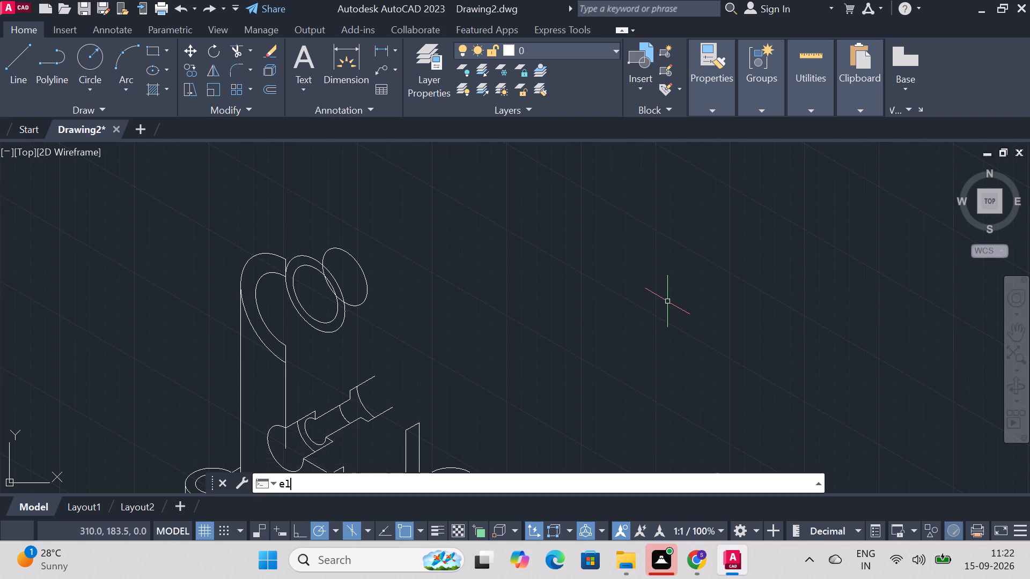
pyautogui.press('Return')
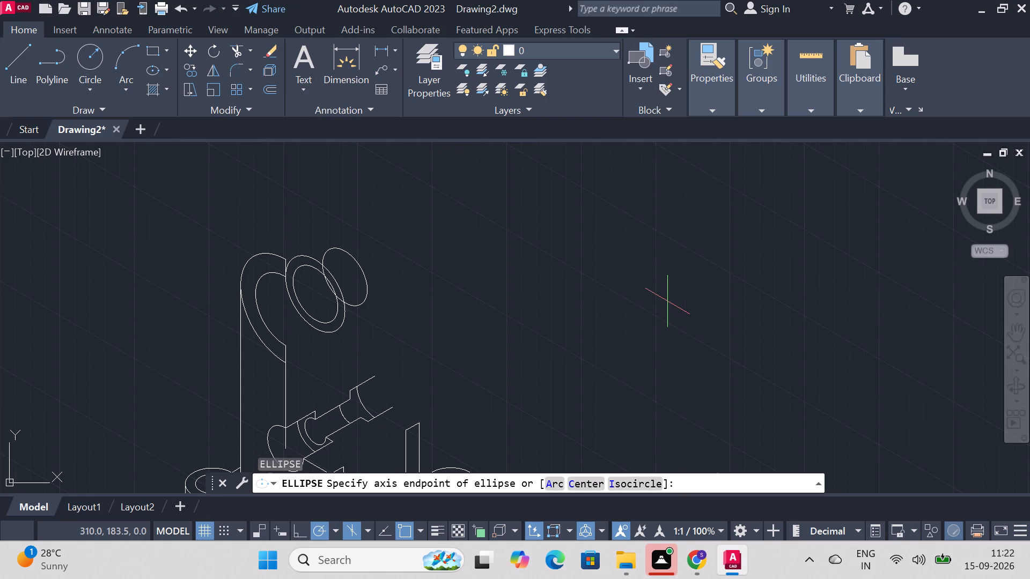
pyautogui.write('iso')
pyautogui.press('Return')
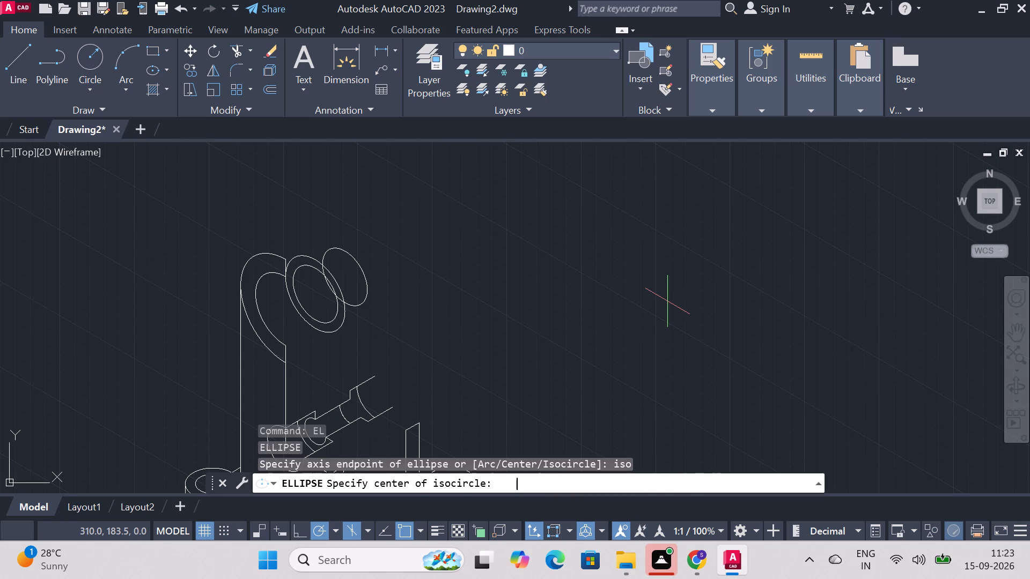
pyautogui.click(613, 291)
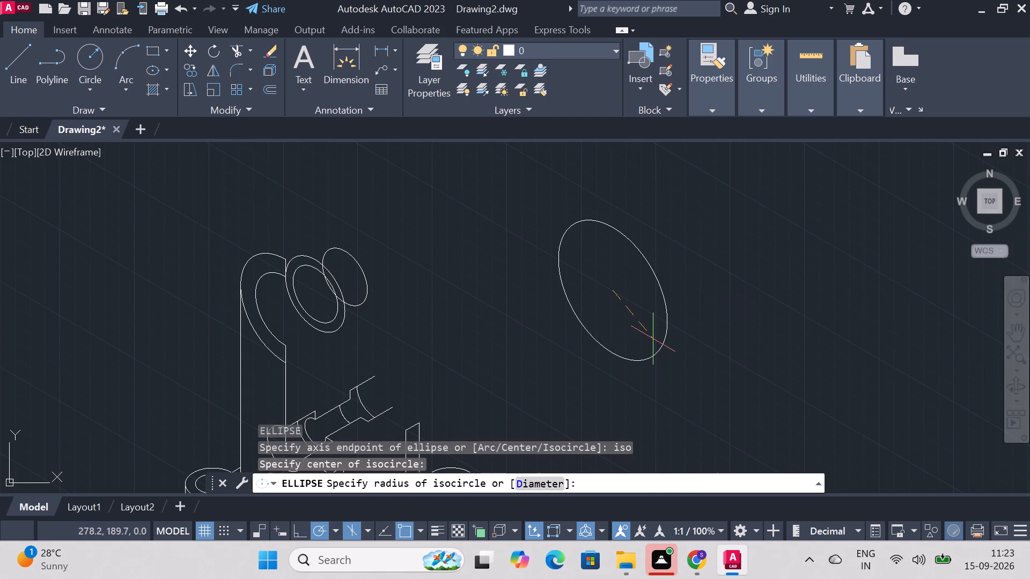
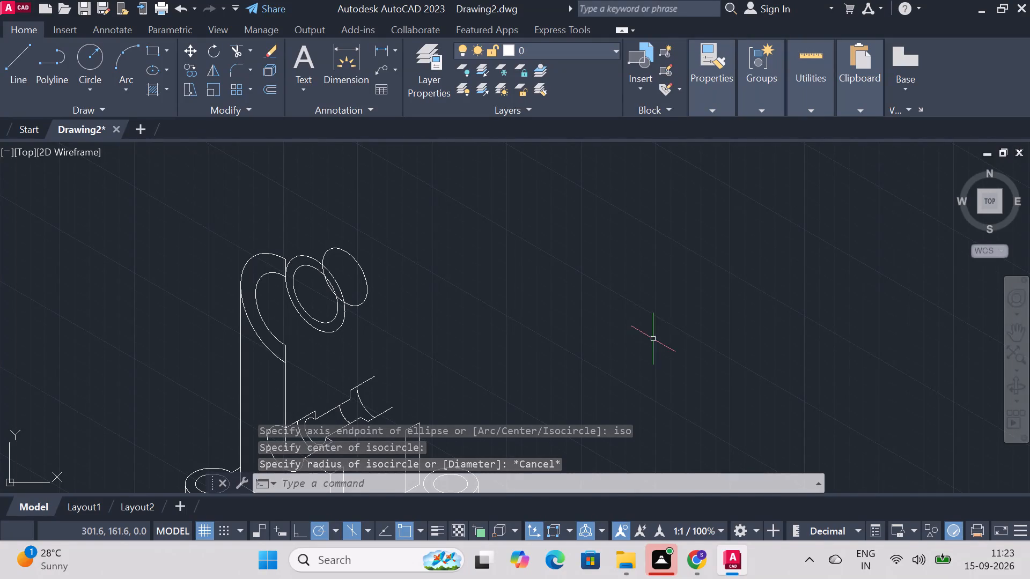
# Draw a radius 9 isocircle in the empty area well away from the bracket's upper ring.
pyautogui.click(641, 311)
pyautogui.click(733, 354)
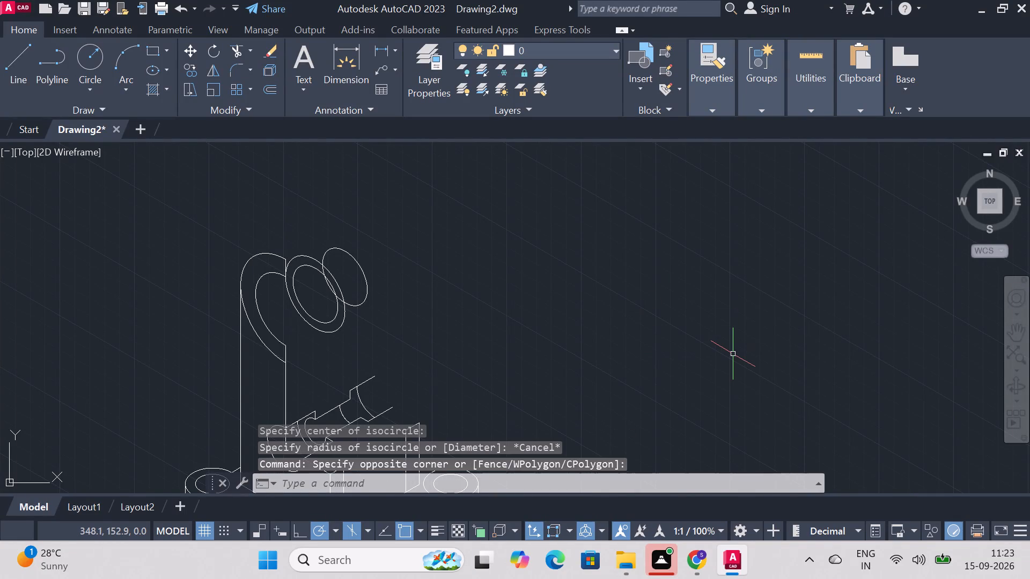
pyautogui.write('el')
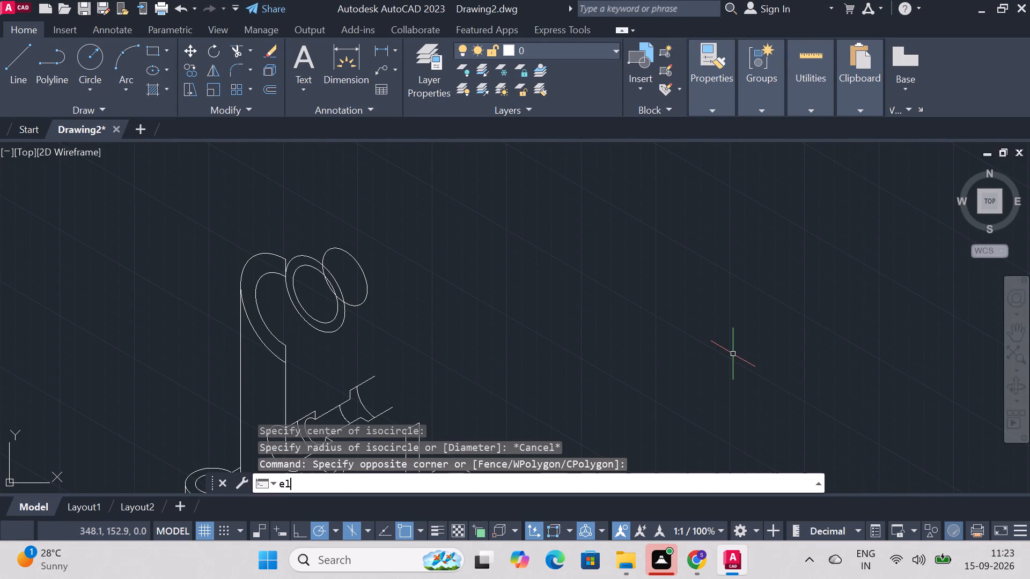
pyautogui.press('Return')
pyautogui.write('iso')
pyautogui.press('Return')
pyautogui.click(698, 328)
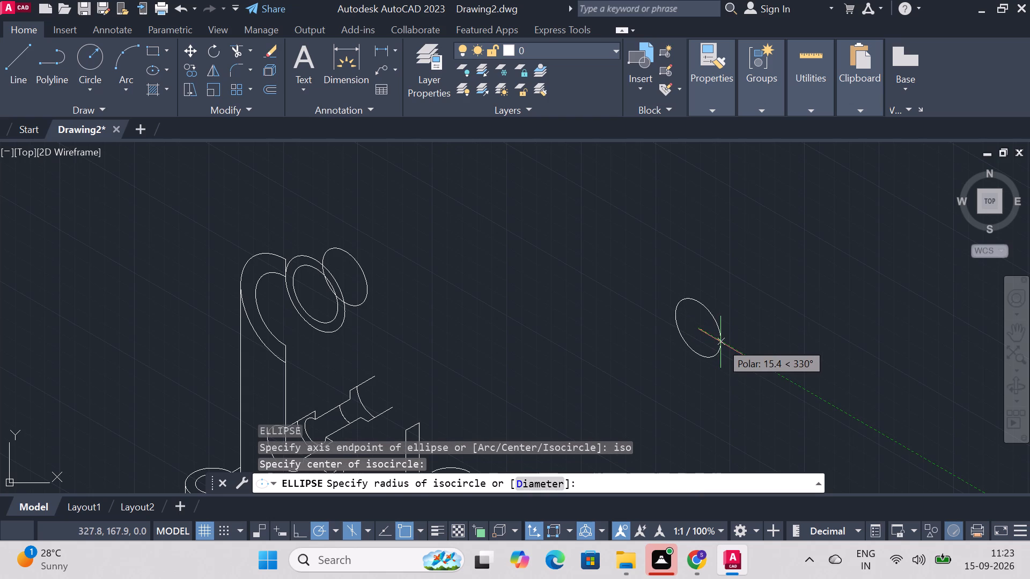
pyautogui.press('9')
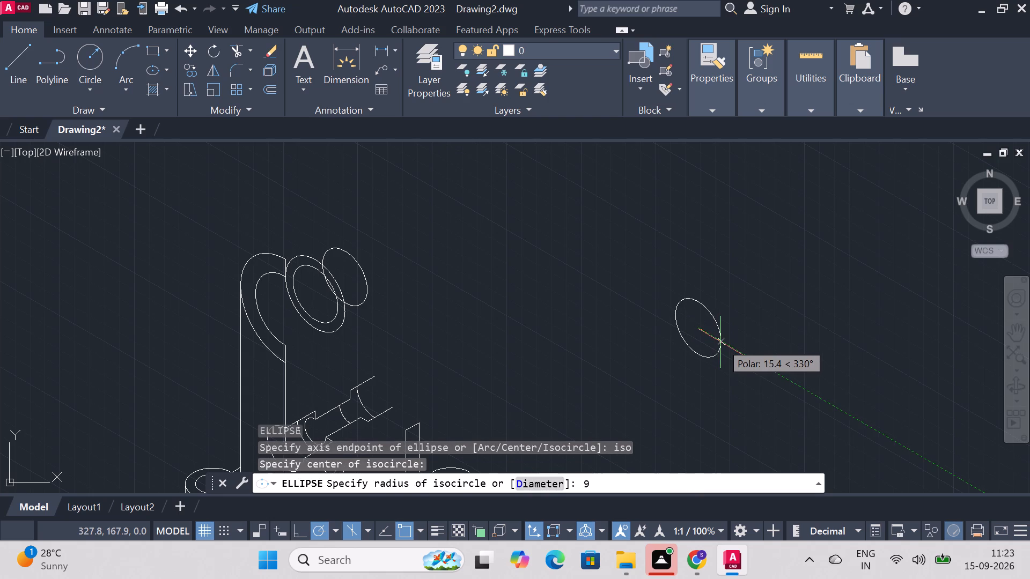
pyautogui.press('Return')
# Move the radius 9 isocircle by its center onto the center of the rearmost radius 15 isocircle.
pyautogui.click(711, 338)
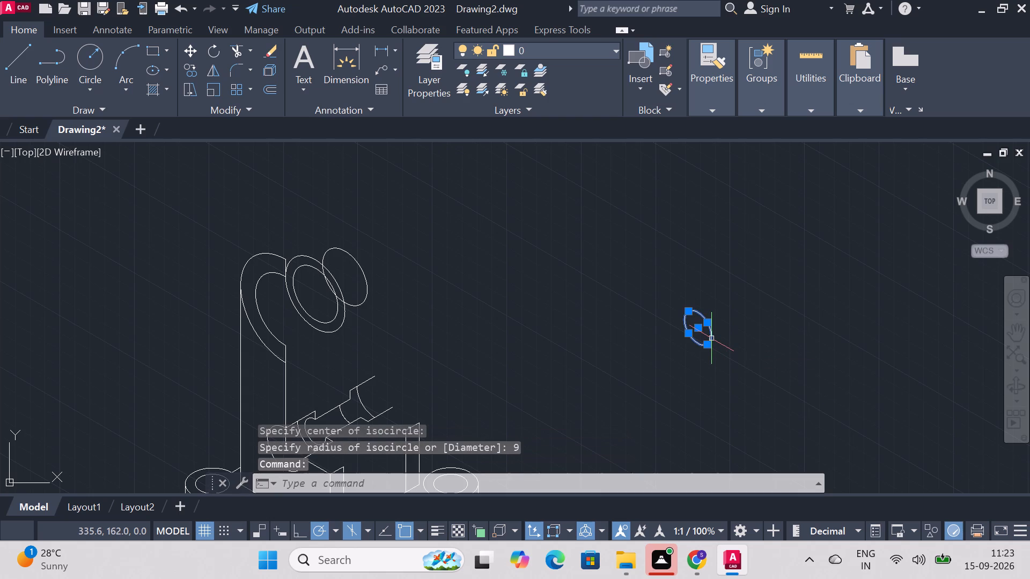
pyautogui.write('move')
pyautogui.press('Return')
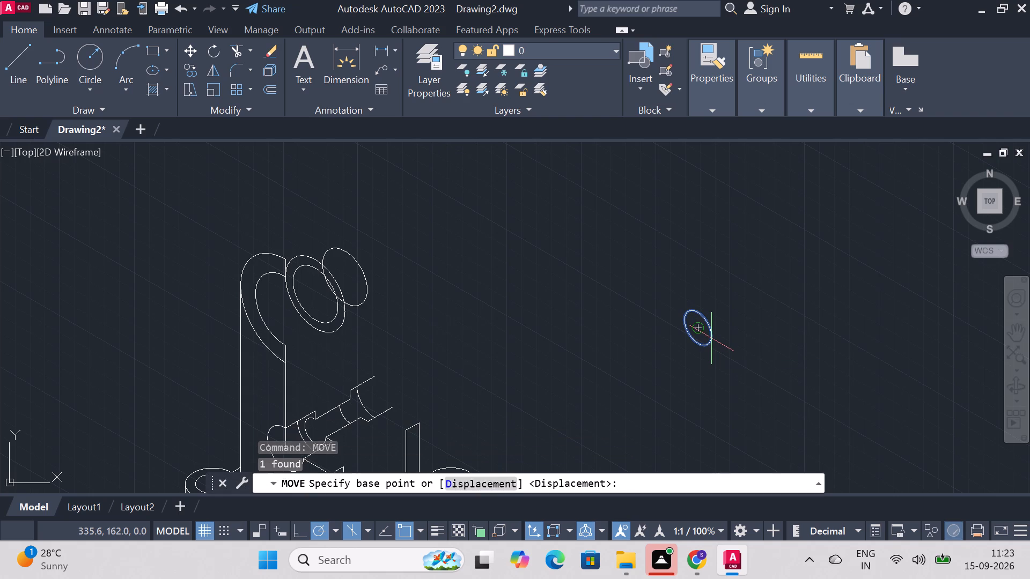
pyautogui.click(697, 327)
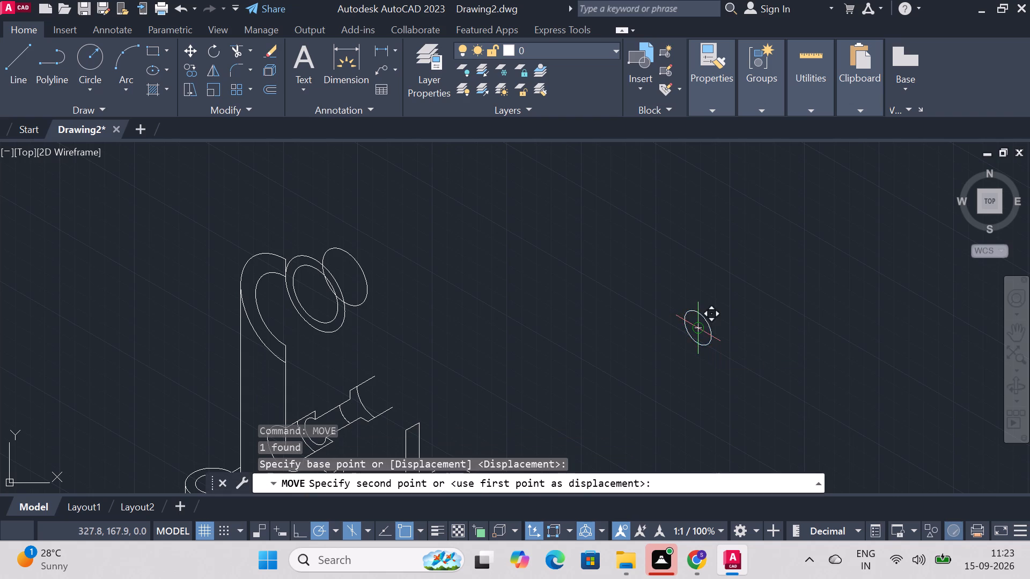
pyautogui.click(342, 275)
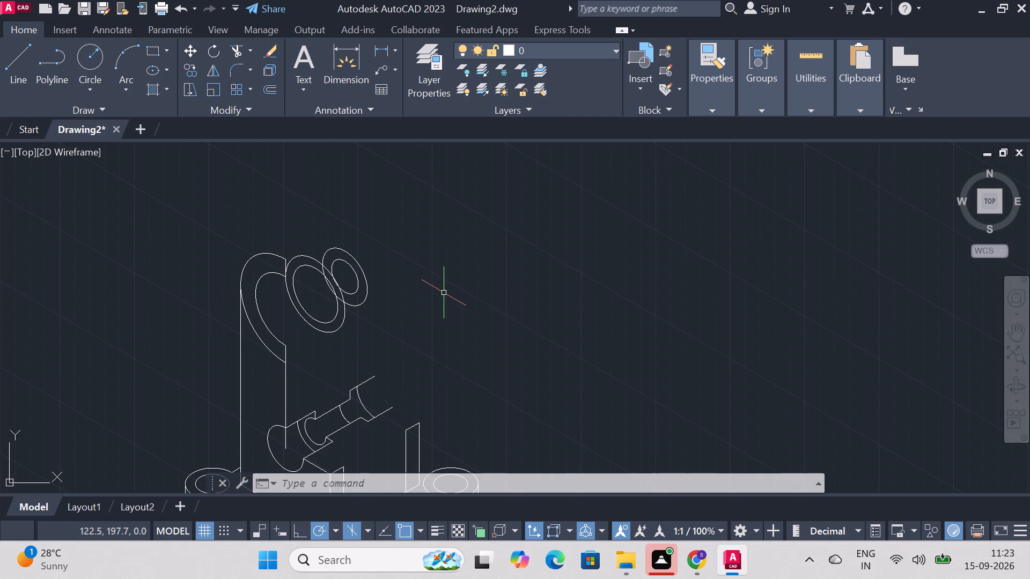
# Draw a centerline through the three upper ring centers, extending about 24 beyond the rearmost center along the 30° axis.
pyautogui.press('l')
pyautogui.press('Return')
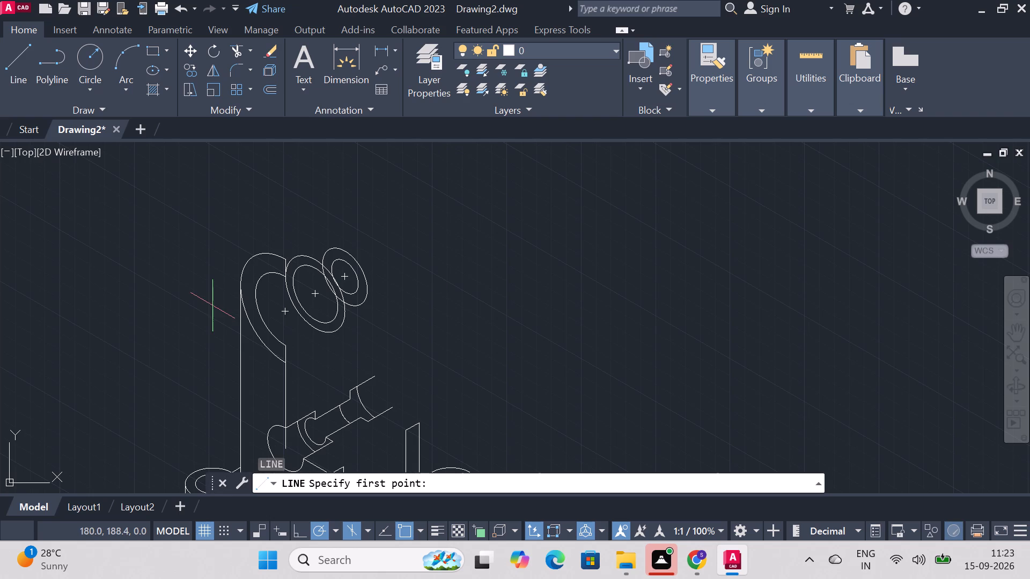
pyautogui.click(284, 314)
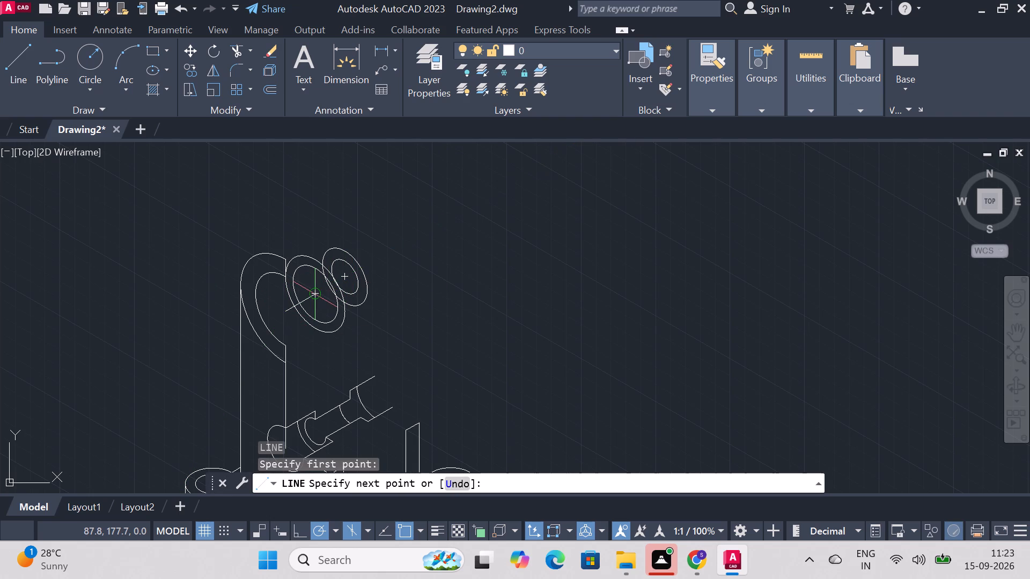
pyautogui.click(316, 292)
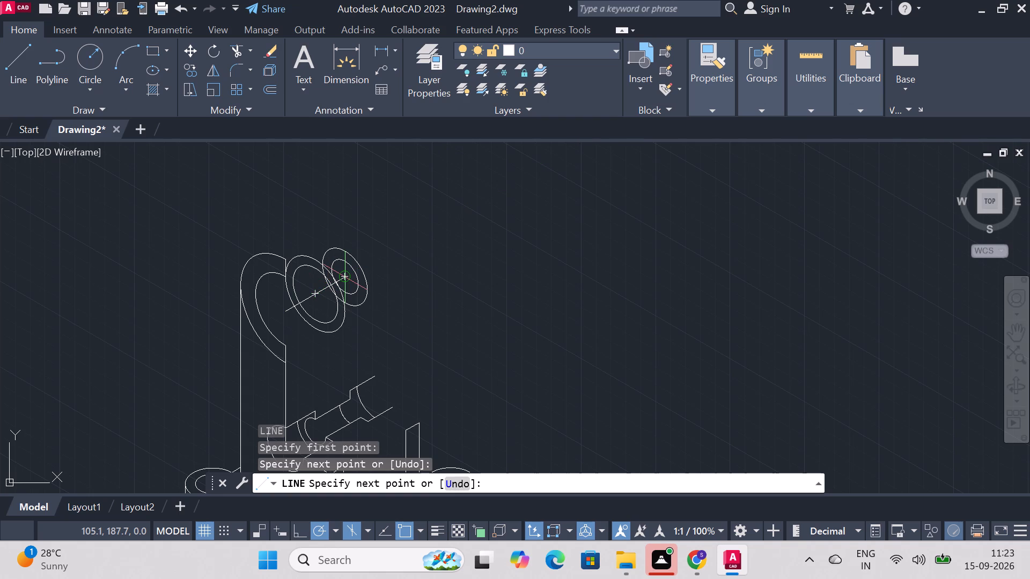
pyautogui.click(345, 272)
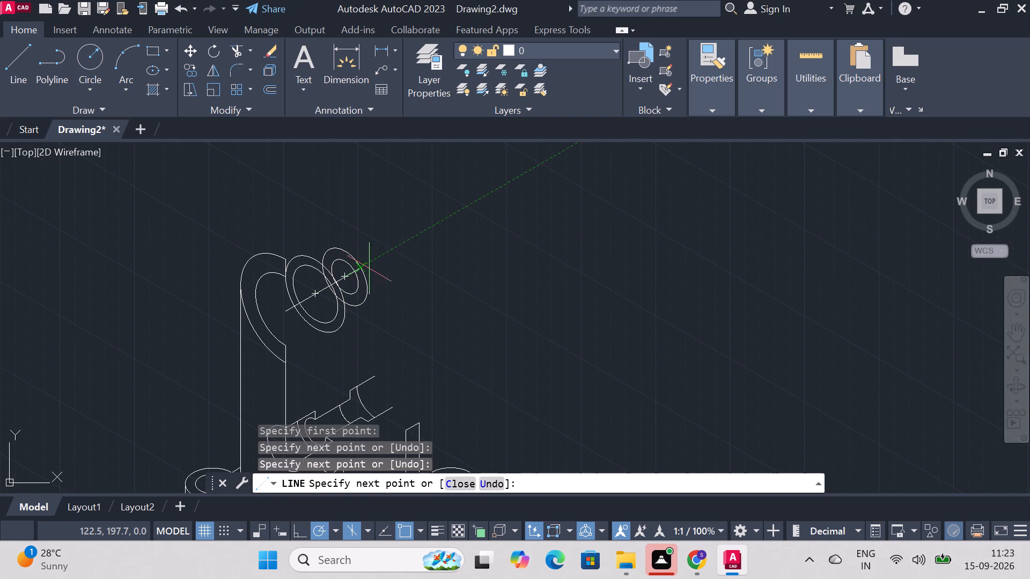
pyautogui.click(380, 256)
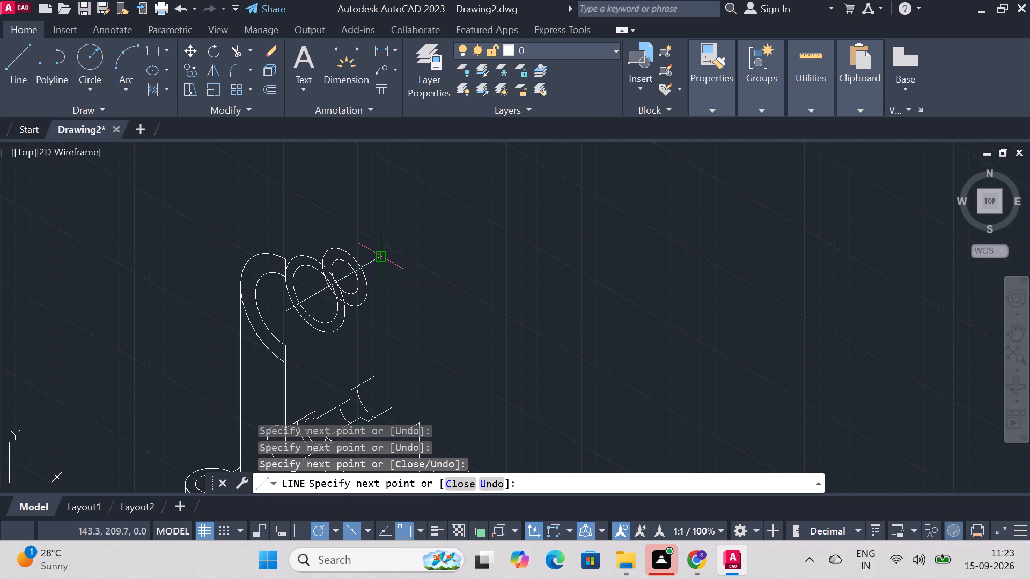
pyautogui.press('Escape')
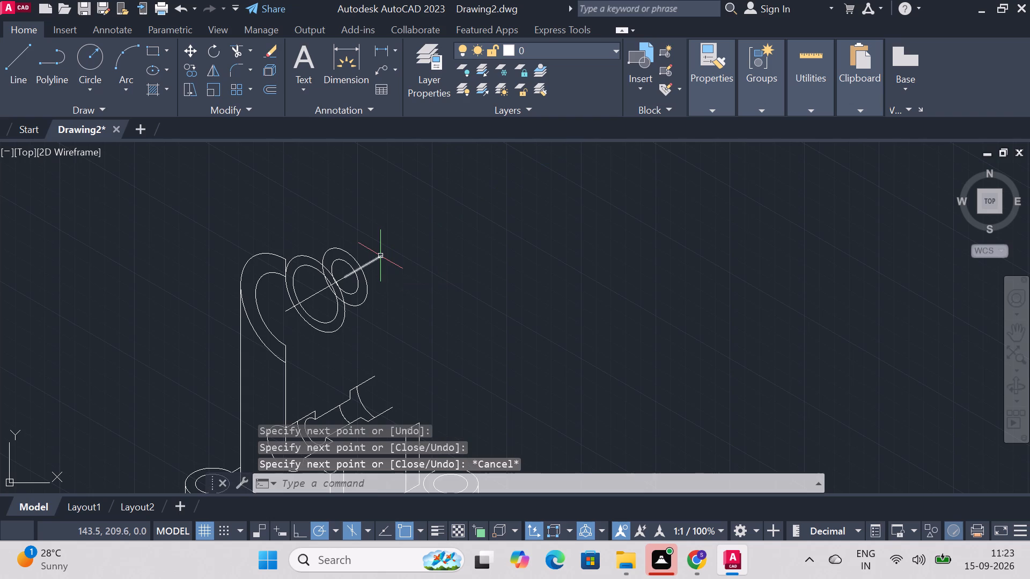
# Draw a vertical line about 20 long from the middle ring's center up to its outer isocircle.
pyautogui.press('l')
pyautogui.write('im')
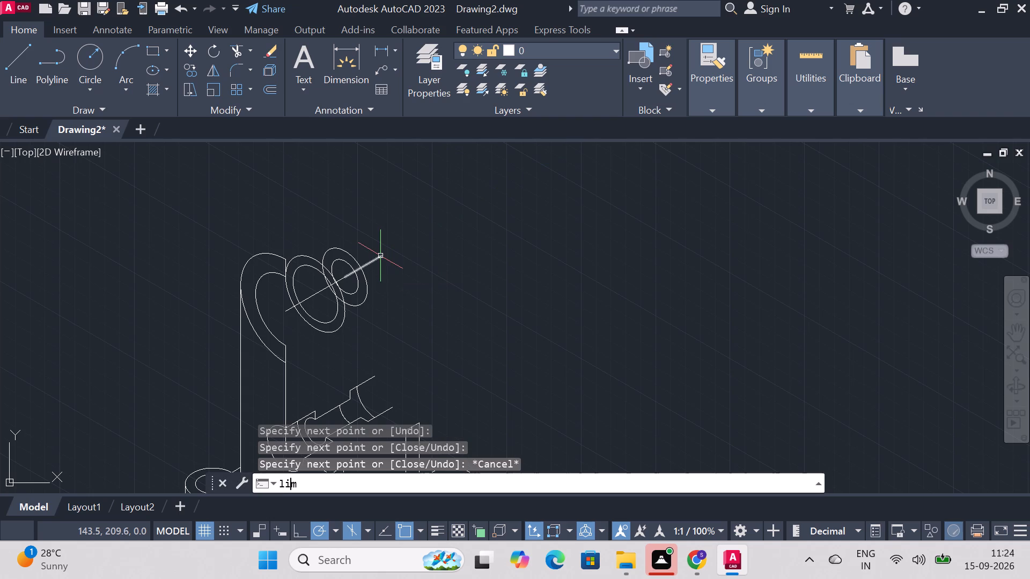
pyautogui.press('BackSpace')
pyautogui.write('ne')
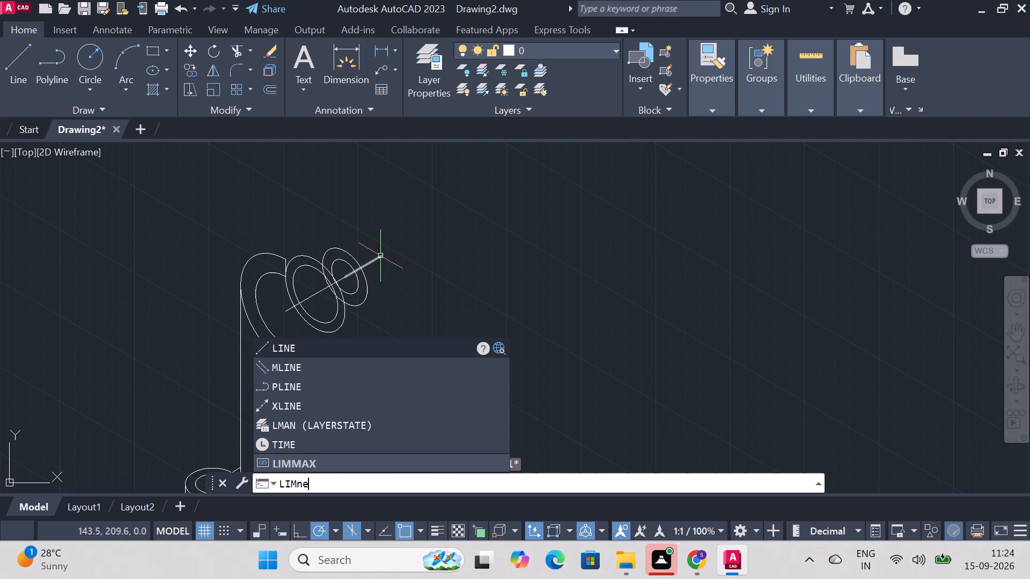
pyautogui.press('BackSpace')
pyautogui.press('BackSpace')
pyautogui.press('BackSpace')
pyautogui.press('n')
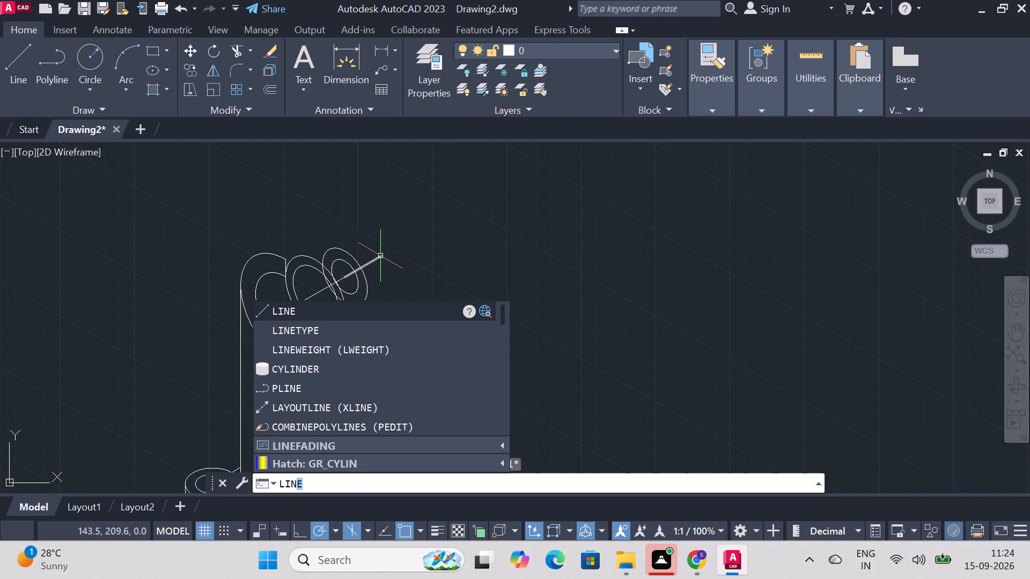
pyautogui.press('e')
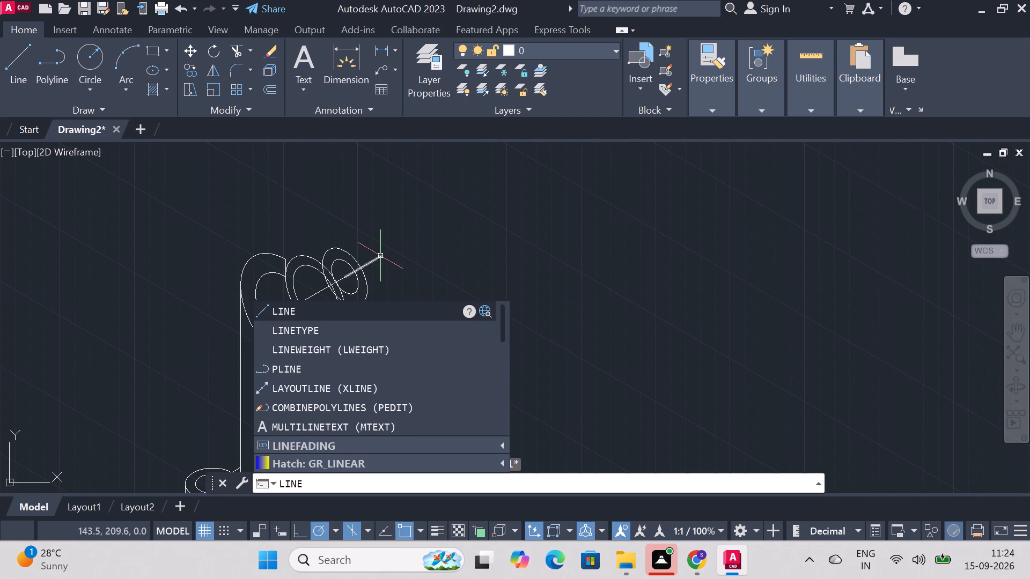
pyautogui.press('Return')
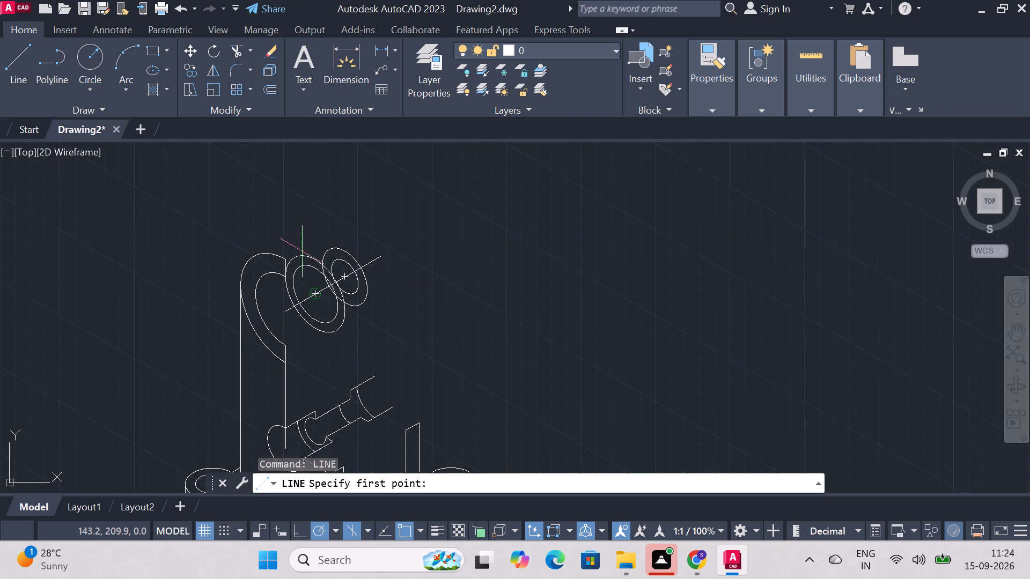
pyautogui.click(313, 296)
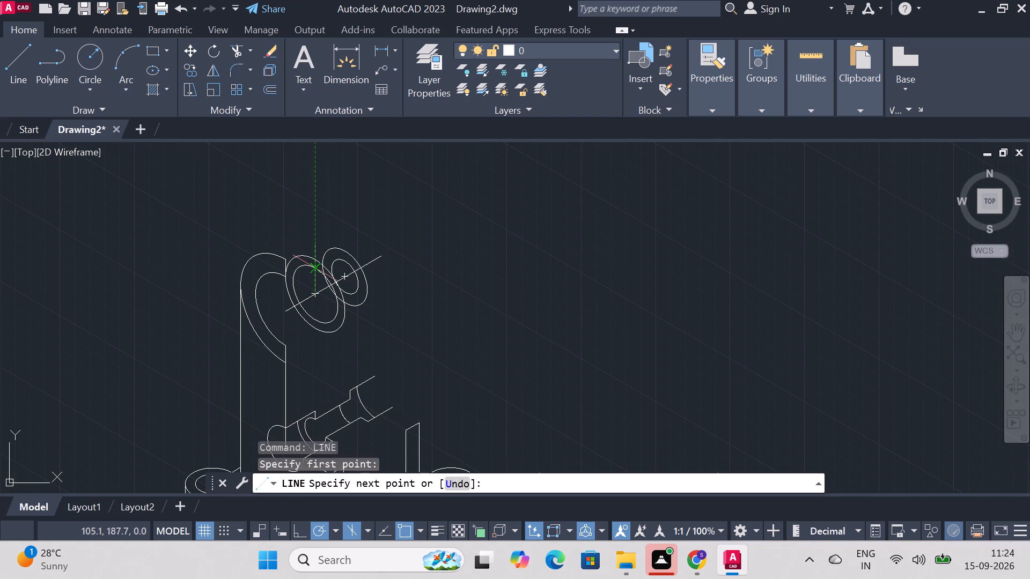
pyautogui.click(313, 258)
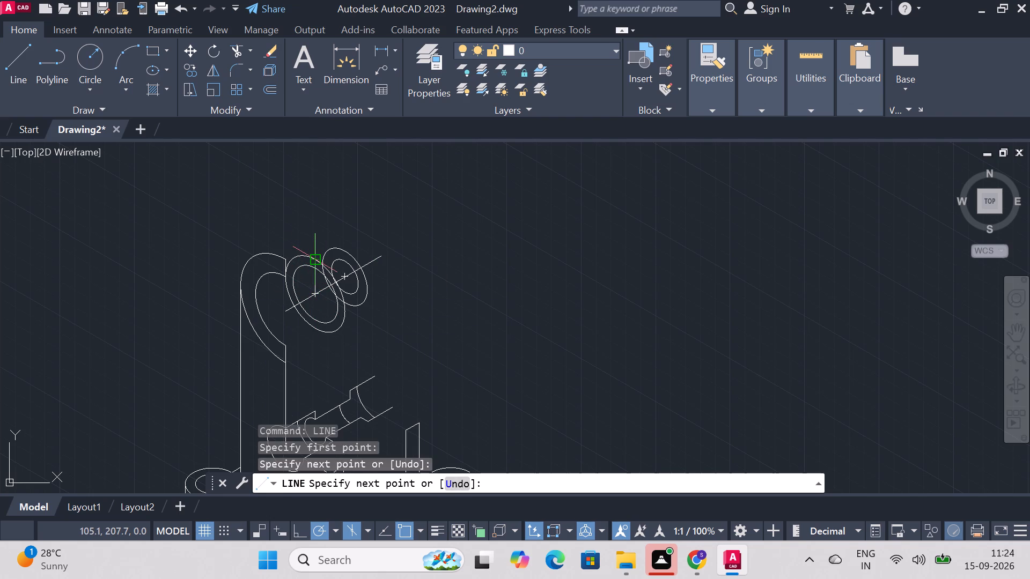
pyautogui.press('Escape')
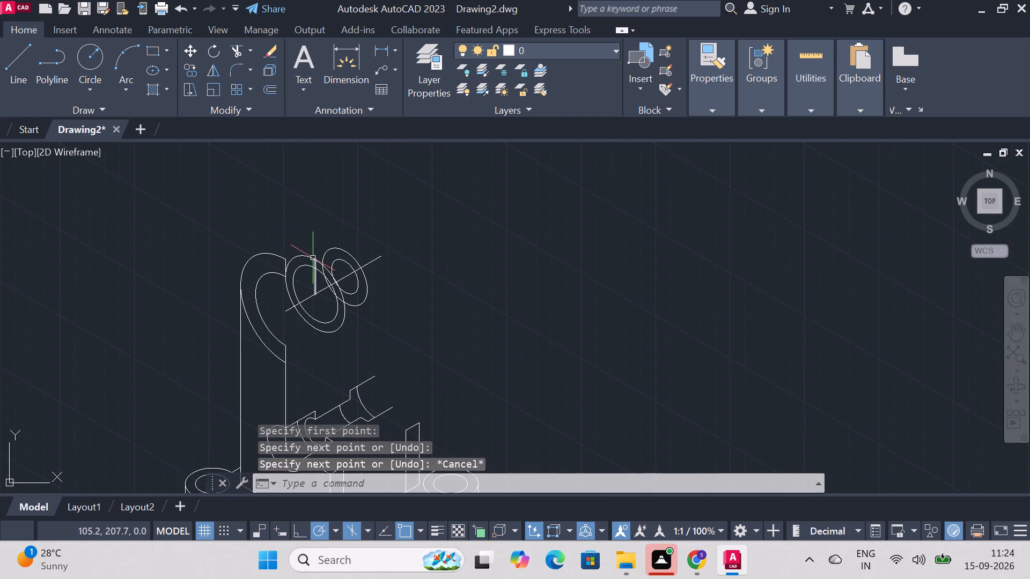
# Draw a vertical line about 20 long from the middle ring's center down to its outer isocircle.
pyautogui.press('l')
pyautogui.press('Return')
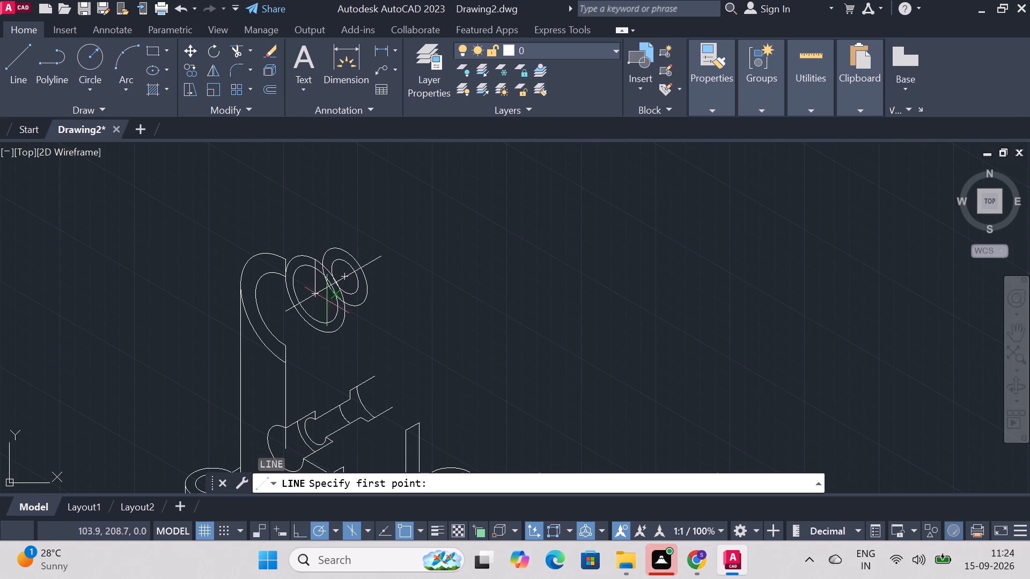
pyautogui.click(313, 298)
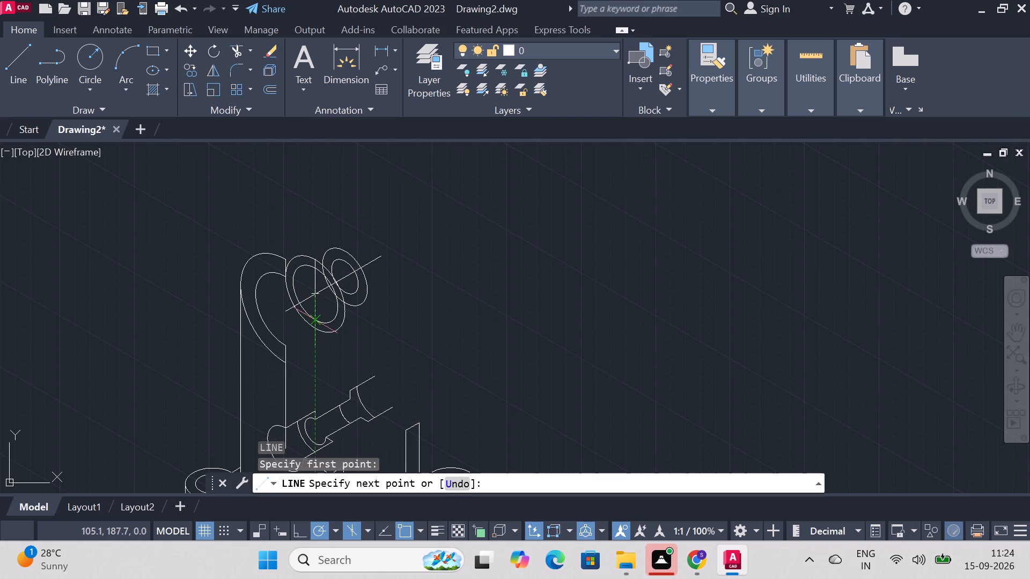
pyautogui.click(313, 325)
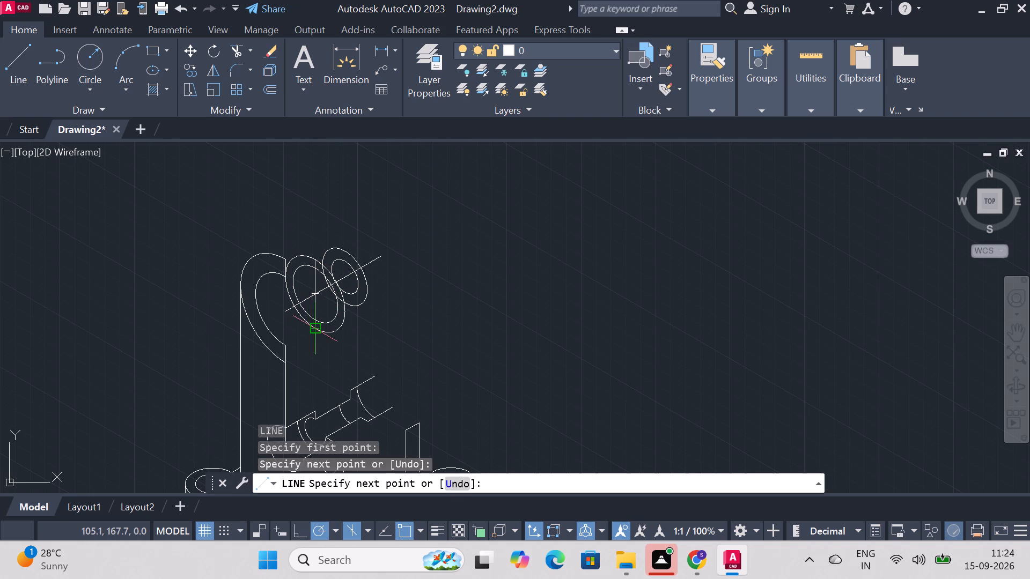
pyautogui.press('Escape')
# Draw a vertical line from the rearmost ring's center up to its outer radius 15 isocircle.
pyautogui.press('l')
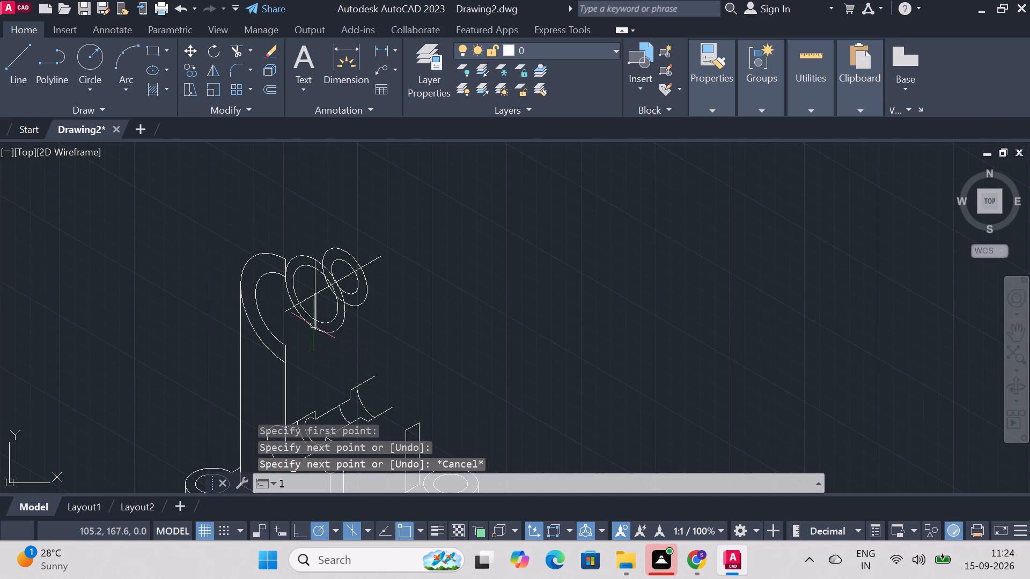
pyautogui.press('Return')
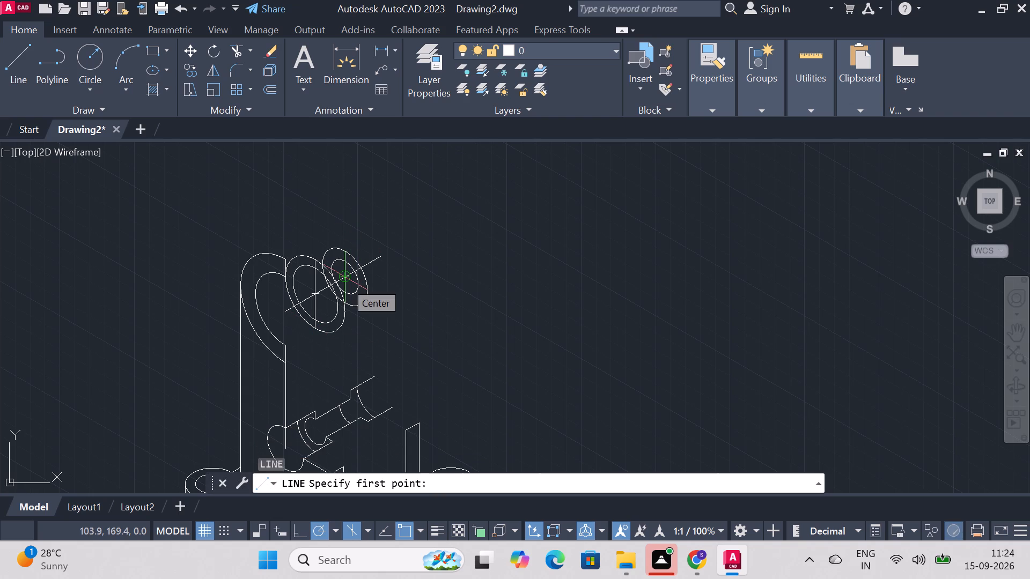
pyautogui.click(345, 281)
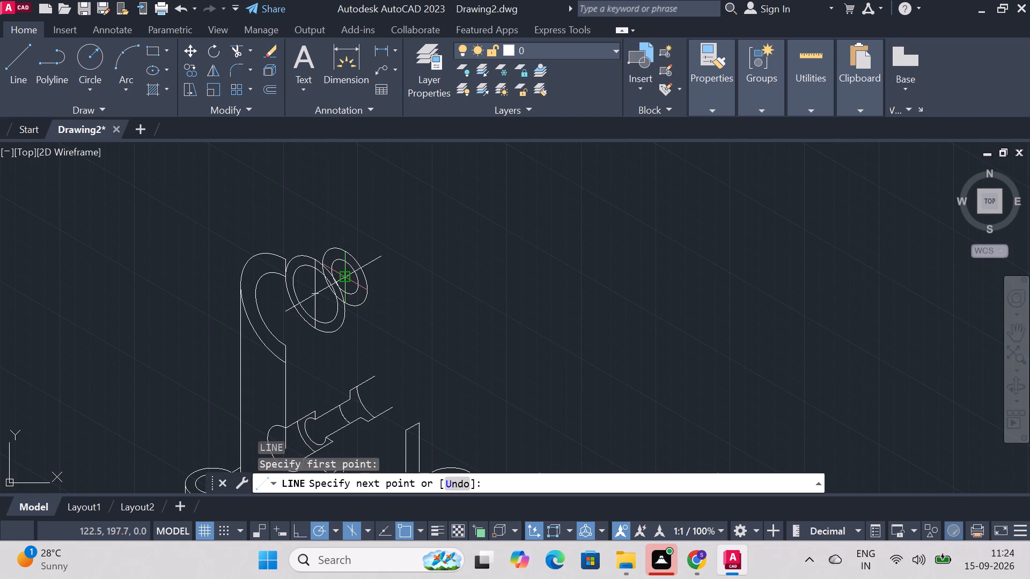
pyautogui.click(343, 245)
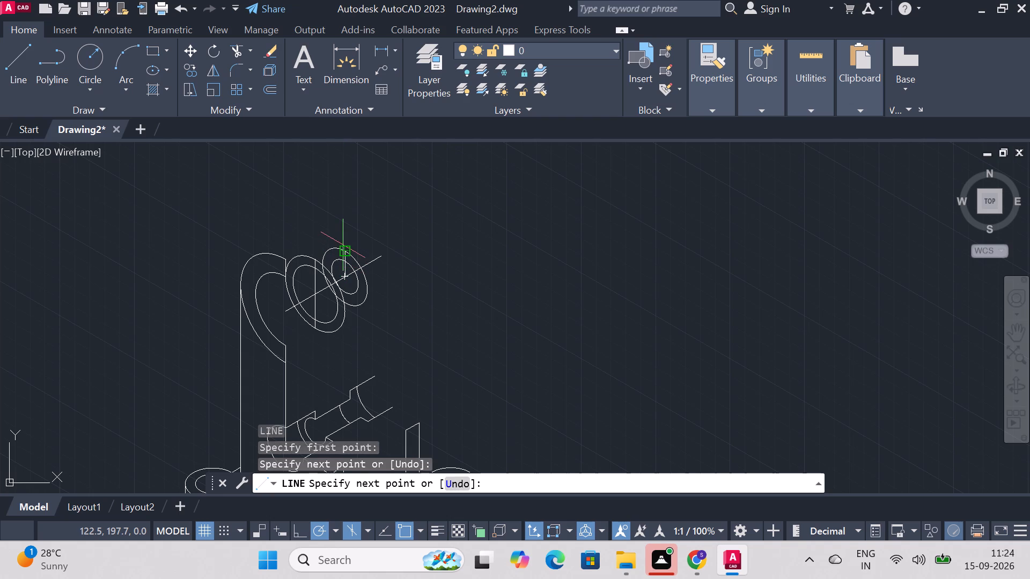
pyautogui.press('Escape')
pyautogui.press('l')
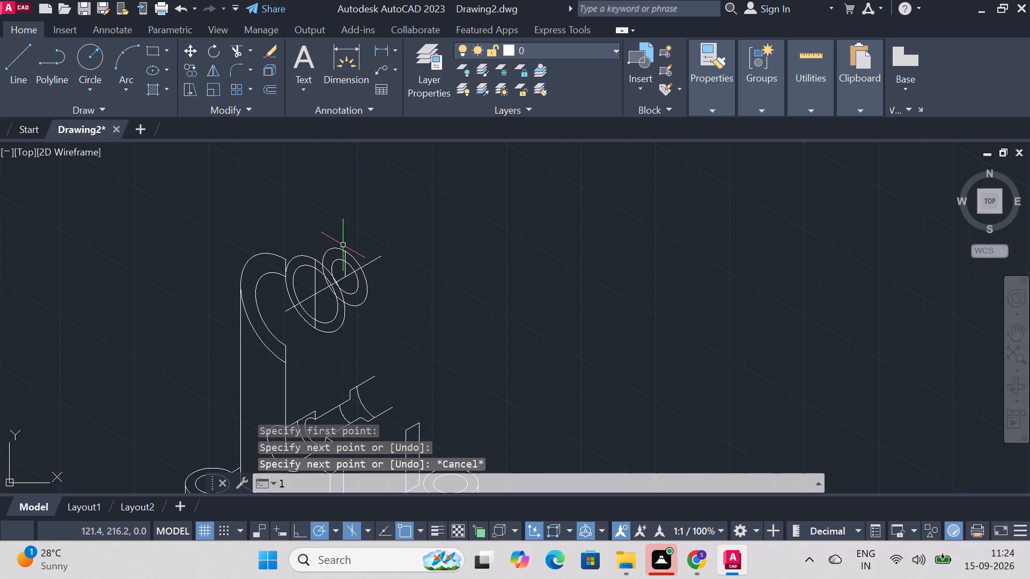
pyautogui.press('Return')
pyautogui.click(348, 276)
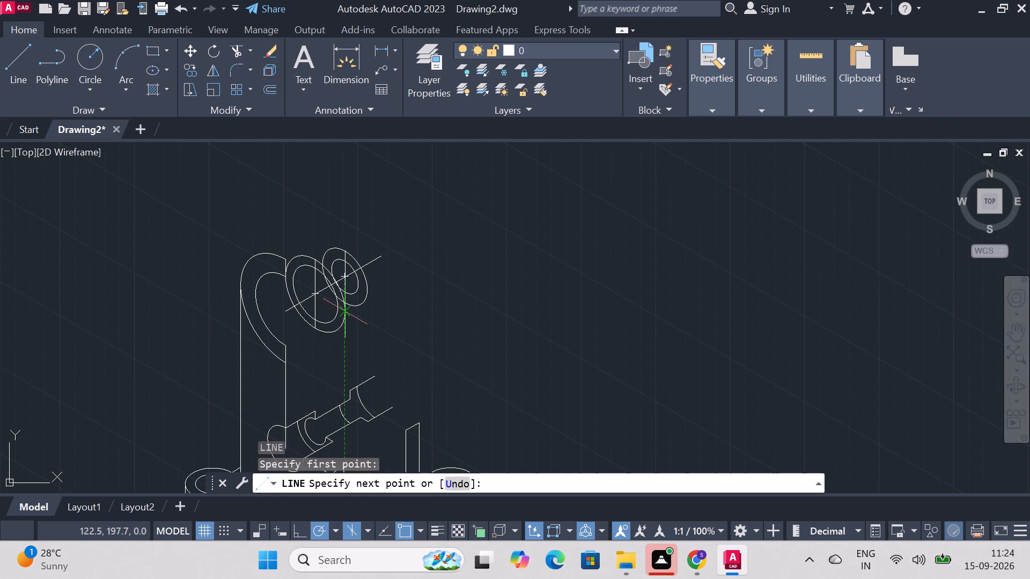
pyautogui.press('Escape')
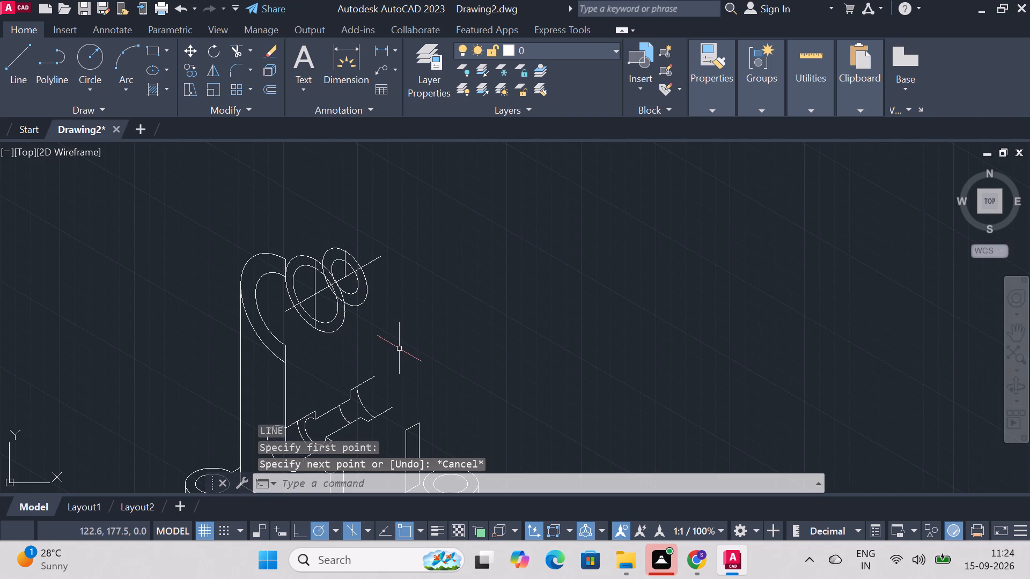
# Trim the middle ring's inner and outer isocircles on the right side of its vertical line, keeping the left halves.
pyautogui.write('trim')
pyautogui.press('Return')
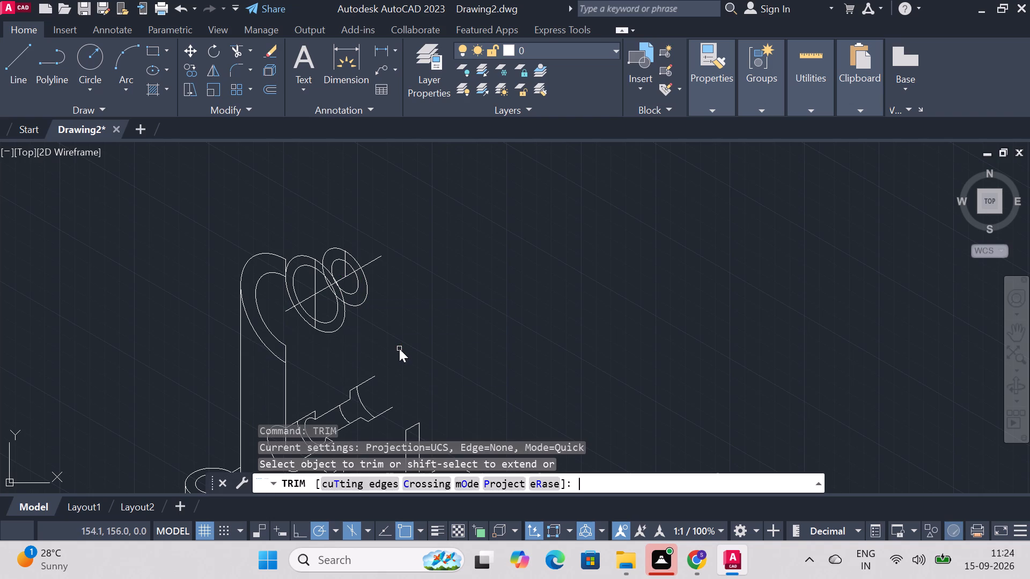
pyautogui.click(344, 326)
pyautogui.click(335, 321)
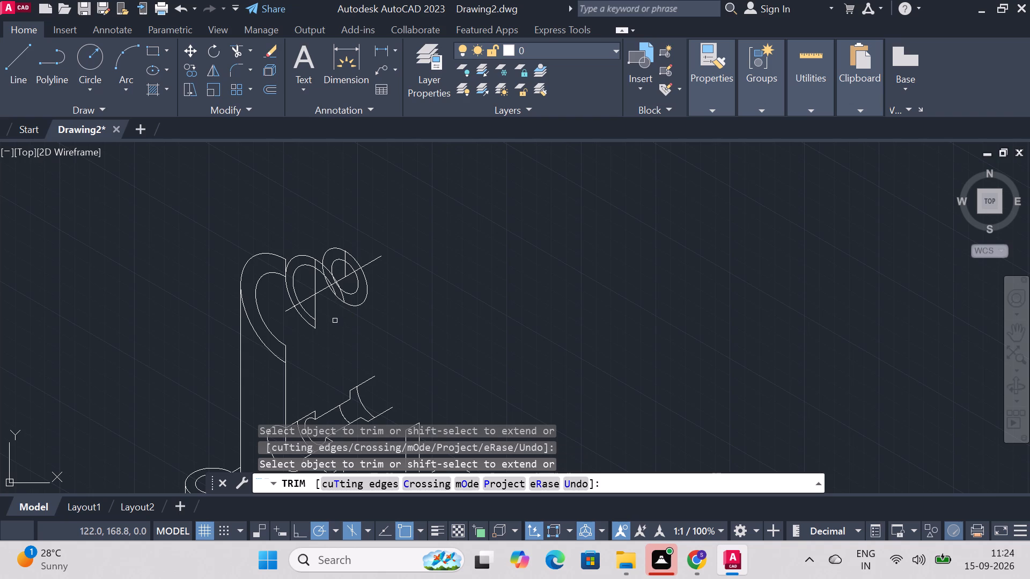
pyautogui.click(343, 296)
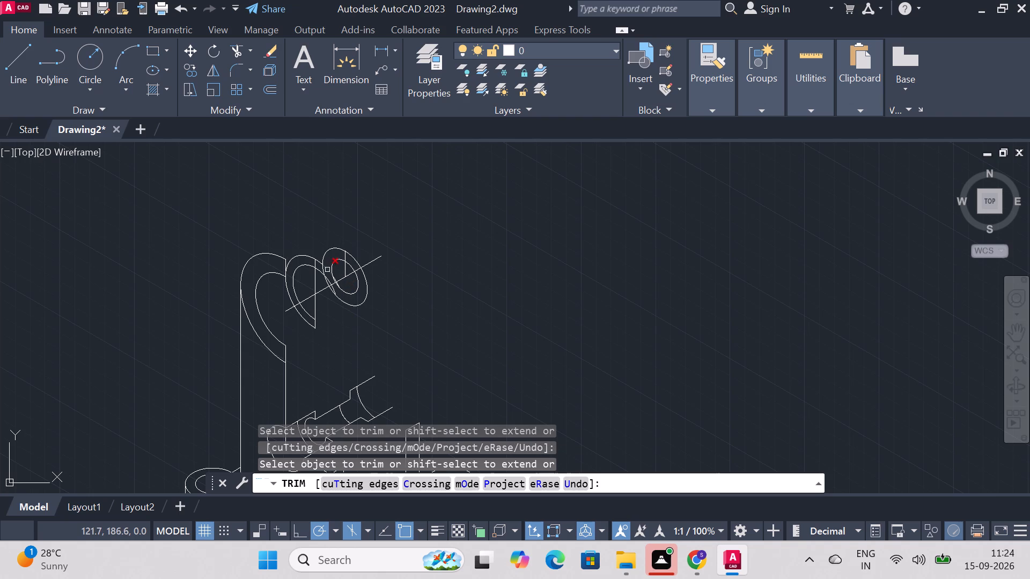
pyautogui.click(327, 269)
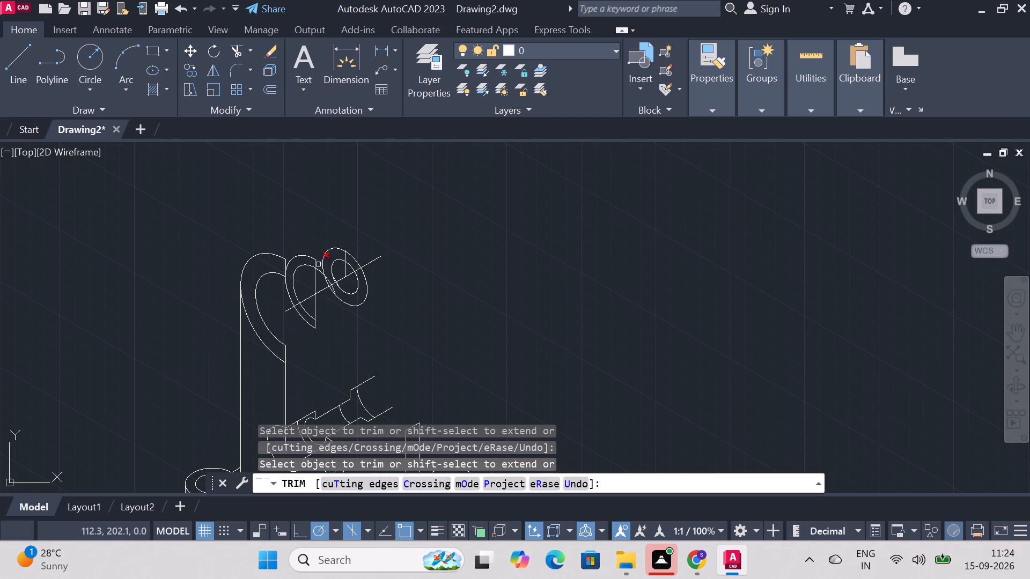
pyautogui.click(319, 264)
pyautogui.click(319, 269)
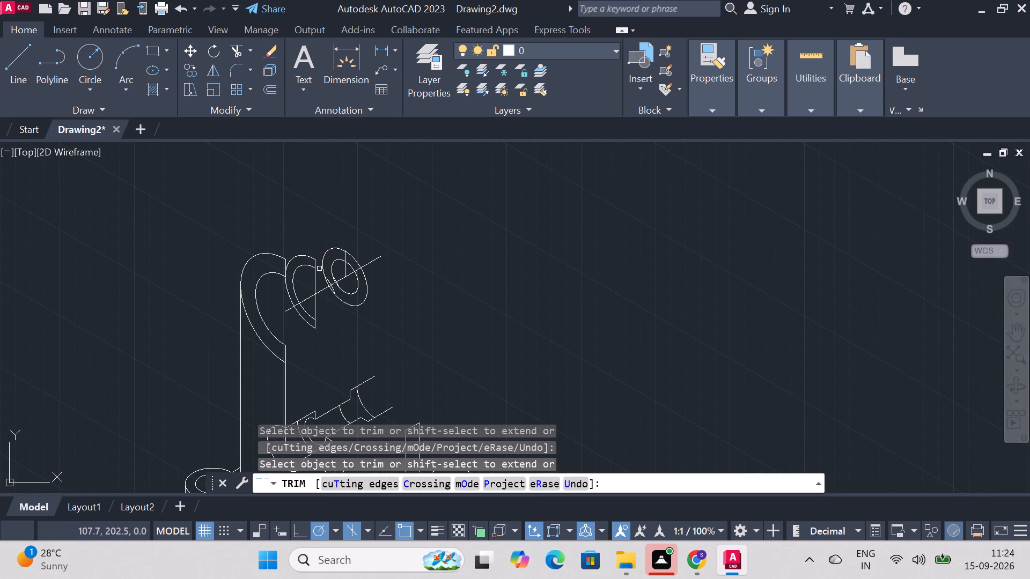
pyautogui.click(331, 280)
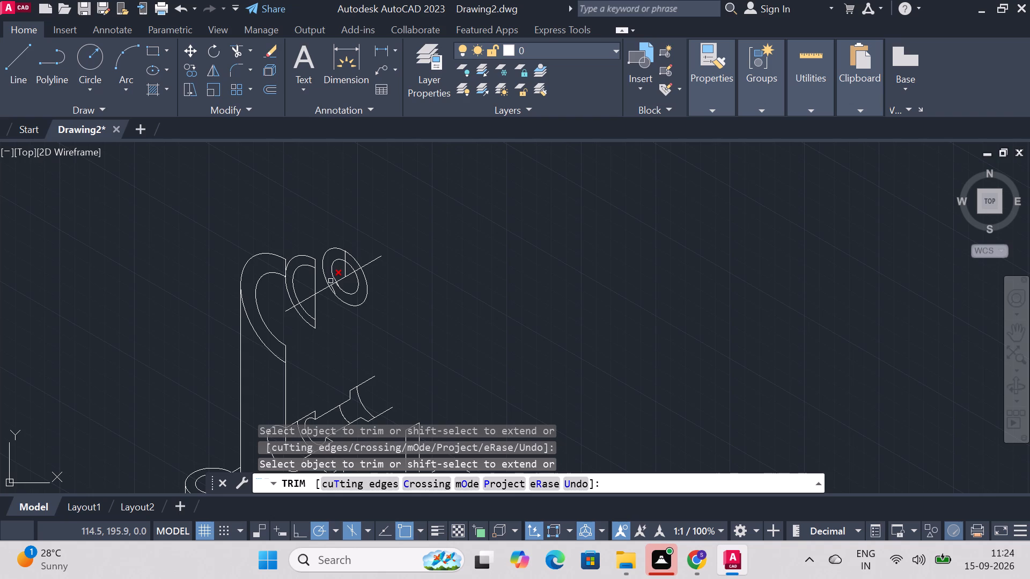
pyautogui.click(330, 280)
pyautogui.click(334, 287)
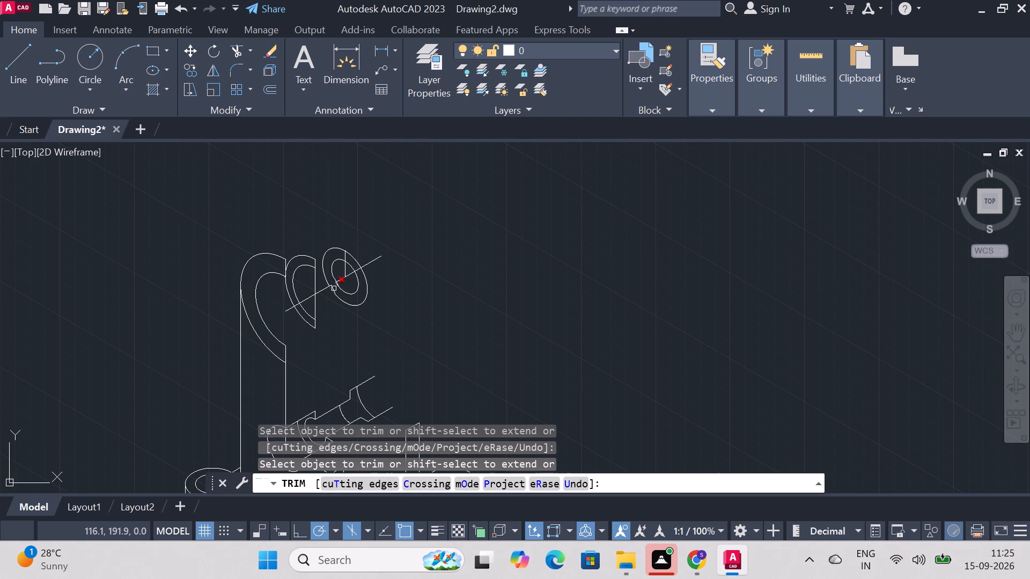
# Trim away the centerline between the middle and rearmost rings, inside the middle ring, and up to the rearmost center.
pyautogui.click(334, 287)
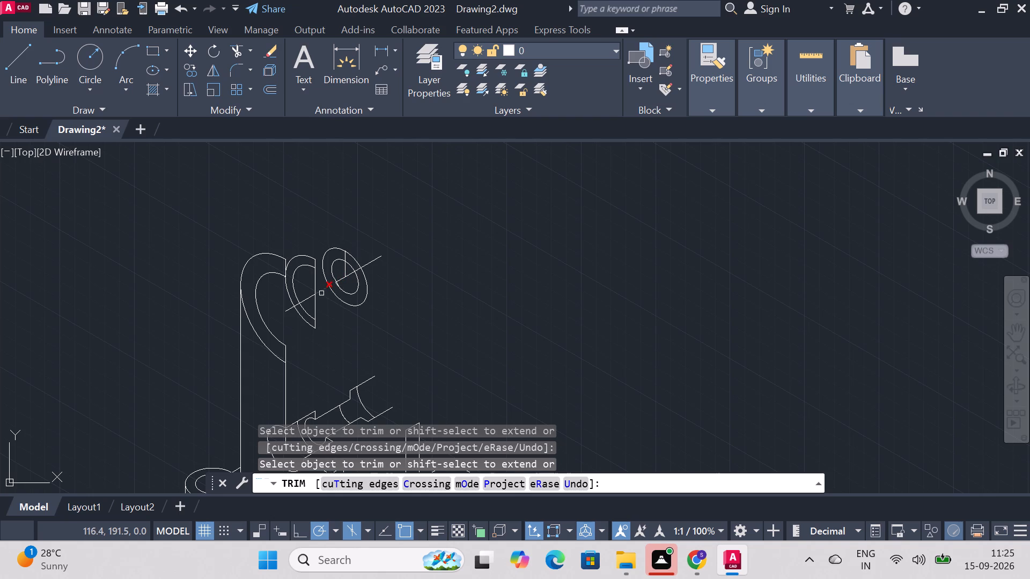
pyautogui.click(321, 293)
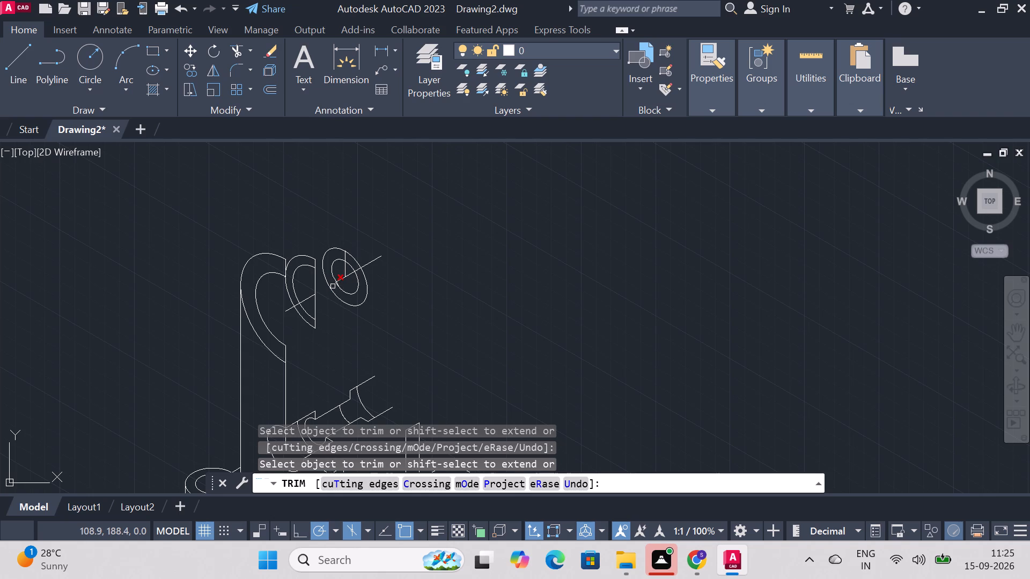
pyautogui.click(333, 284)
pyautogui.click(308, 298)
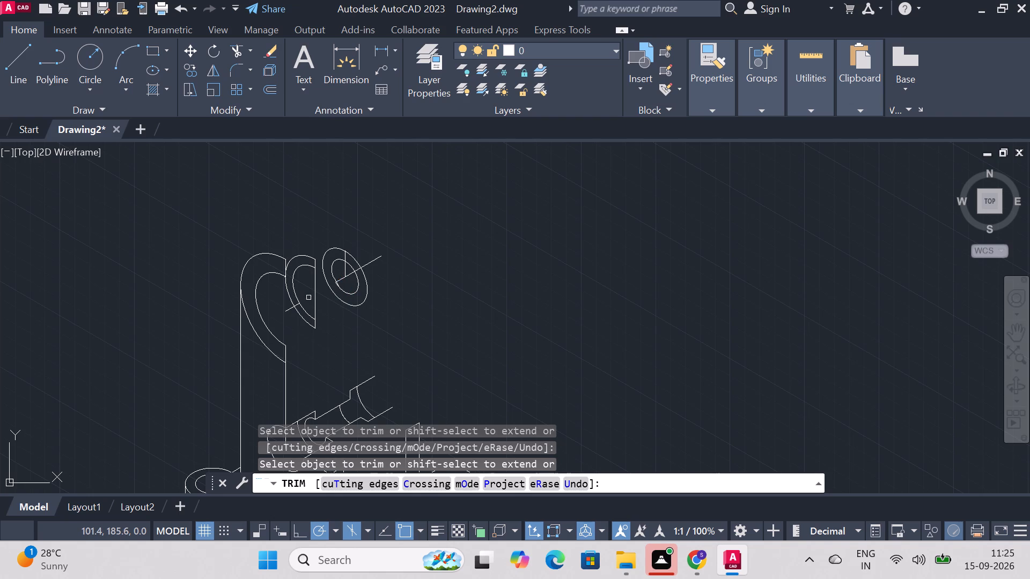
pyautogui.click(289, 311)
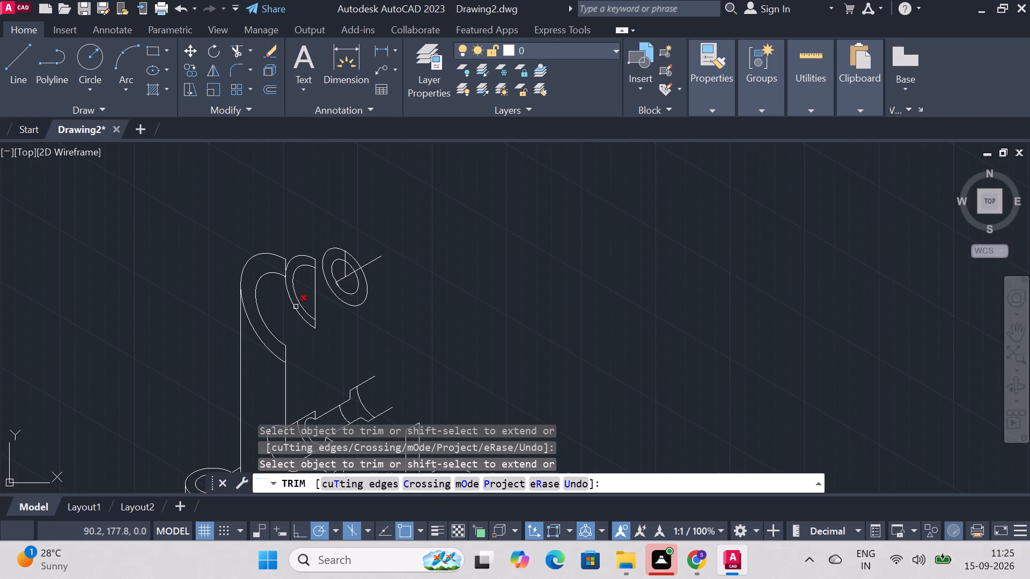
pyautogui.click(296, 306)
pyautogui.click(341, 280)
pyautogui.press('Escape')
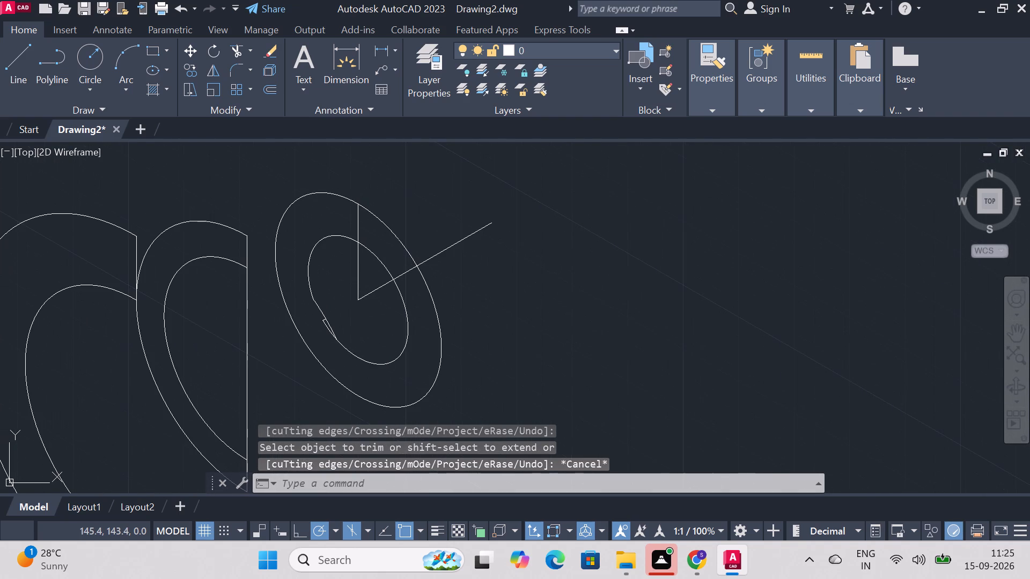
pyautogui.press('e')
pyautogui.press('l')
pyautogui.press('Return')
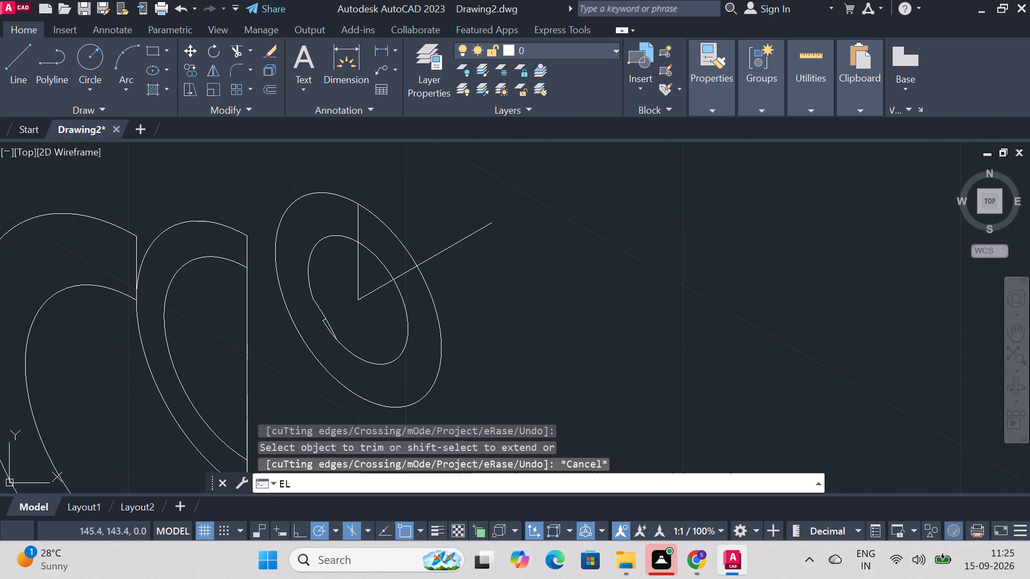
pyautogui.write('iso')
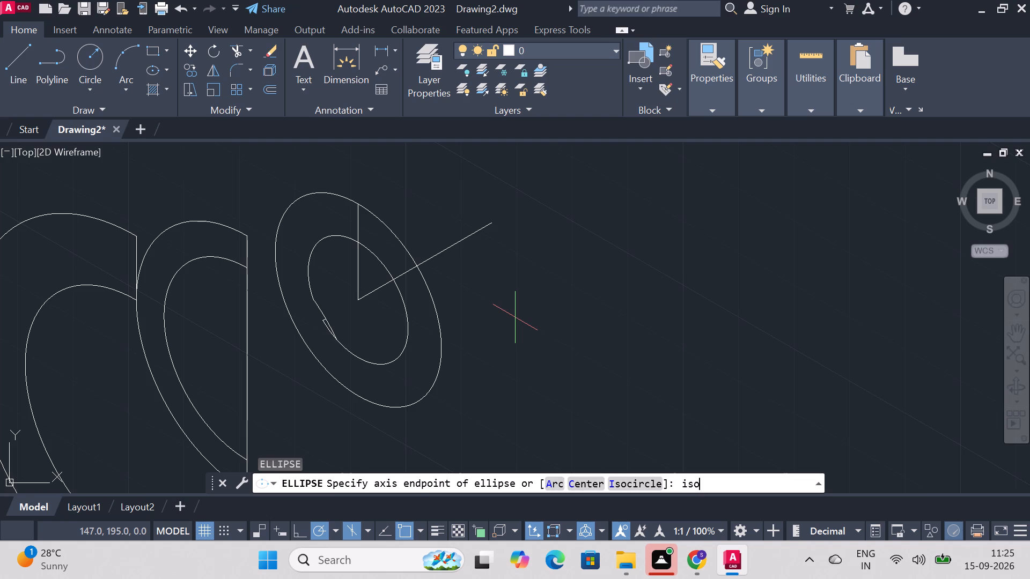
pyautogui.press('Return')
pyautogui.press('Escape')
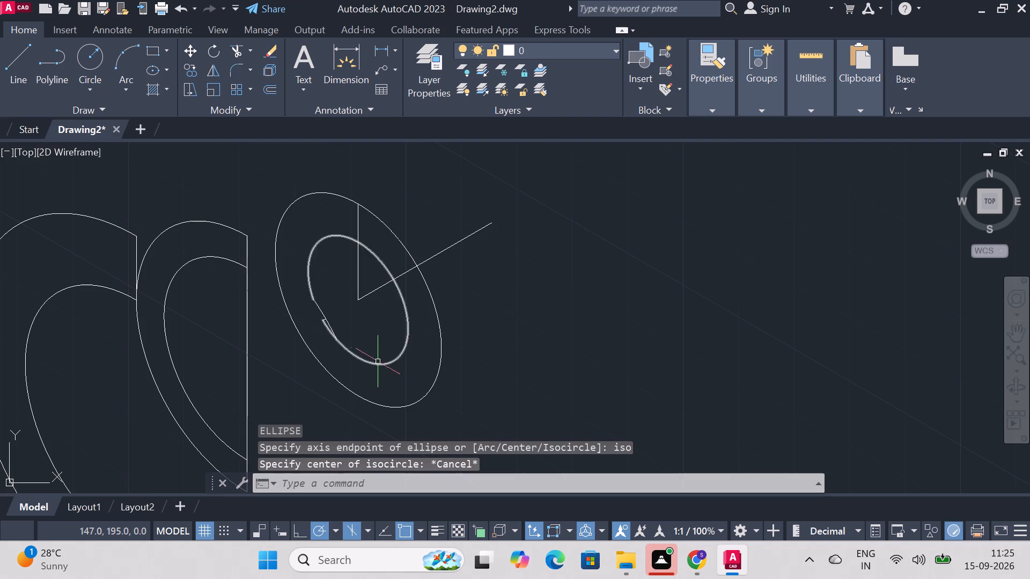
# Erase the rearmost ring's broken inner isocircle and the small line and arc fragments left inside the ring.
pyautogui.click(385, 361)
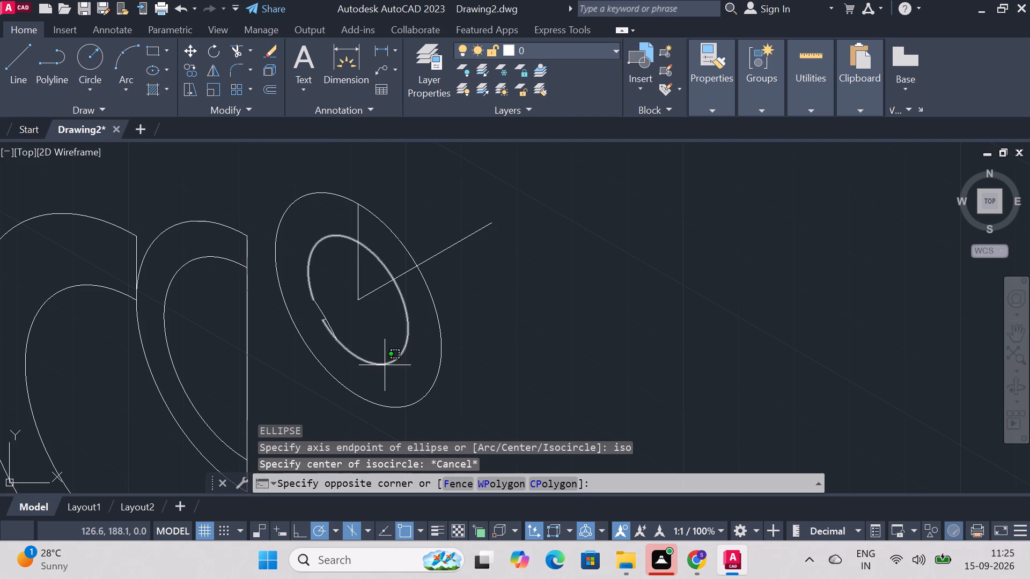
pyautogui.click(384, 365)
pyautogui.press('Delete')
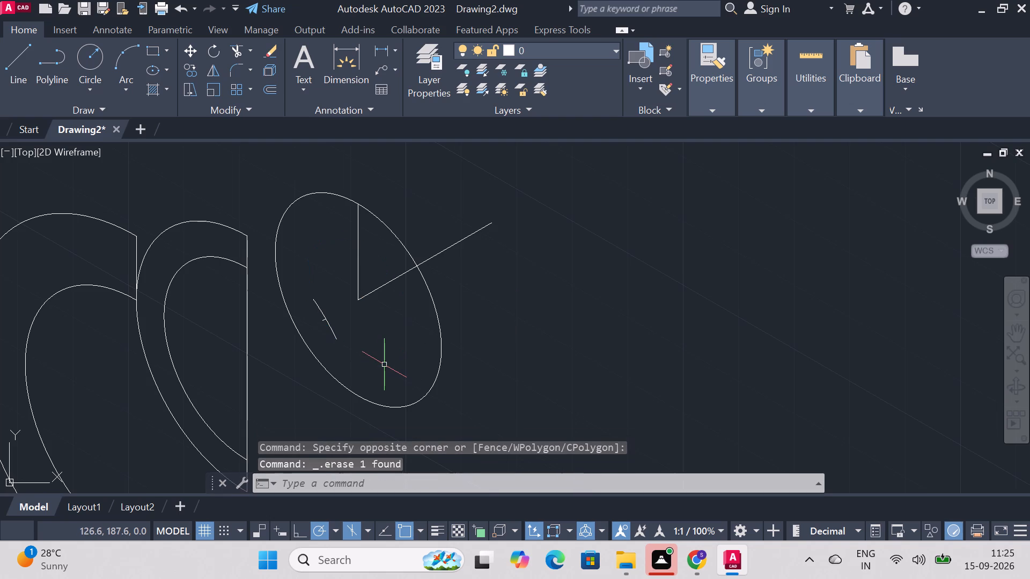
pyautogui.click(323, 318)
pyautogui.press('Delete')
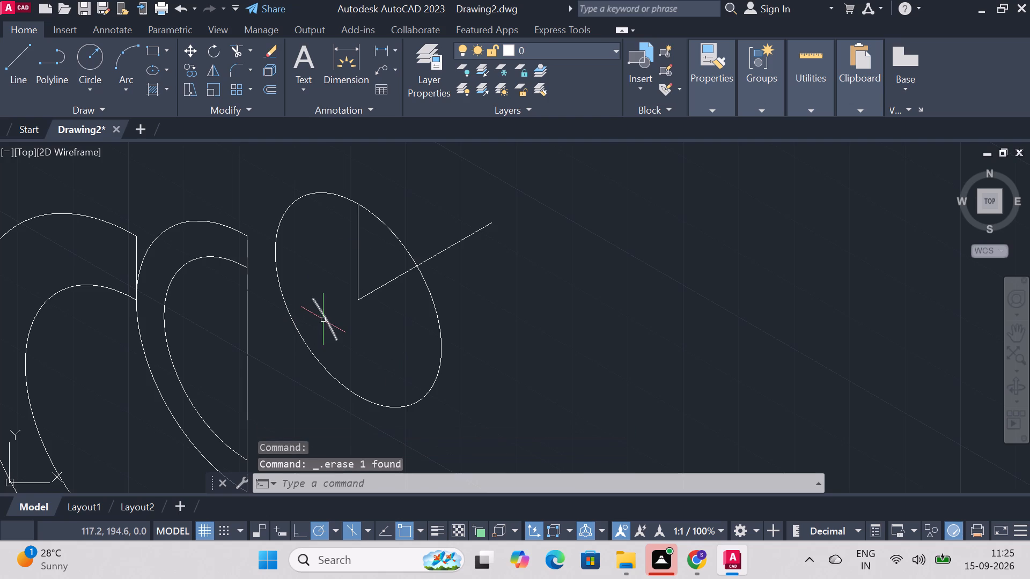
pyautogui.click(325, 317)
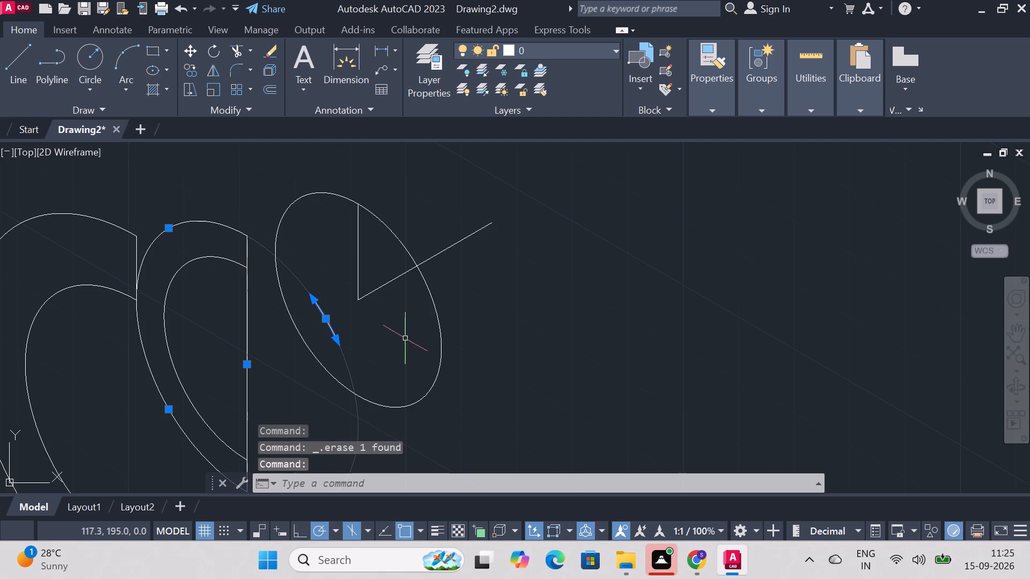
pyautogui.click(405, 338)
pyautogui.press('Escape')
pyautogui.press('Escape')
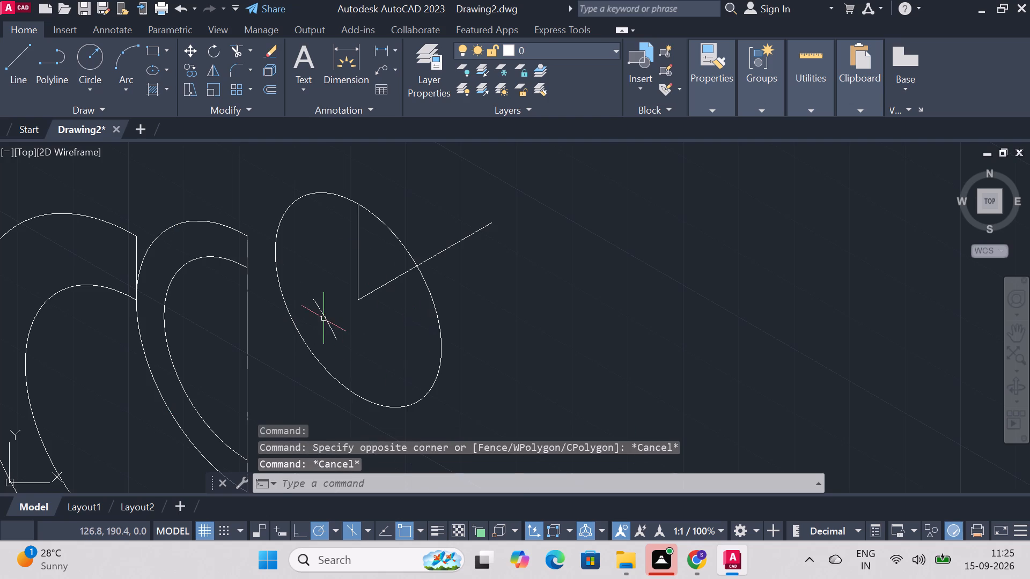
pyautogui.click(323, 316)
pyautogui.press('Delete')
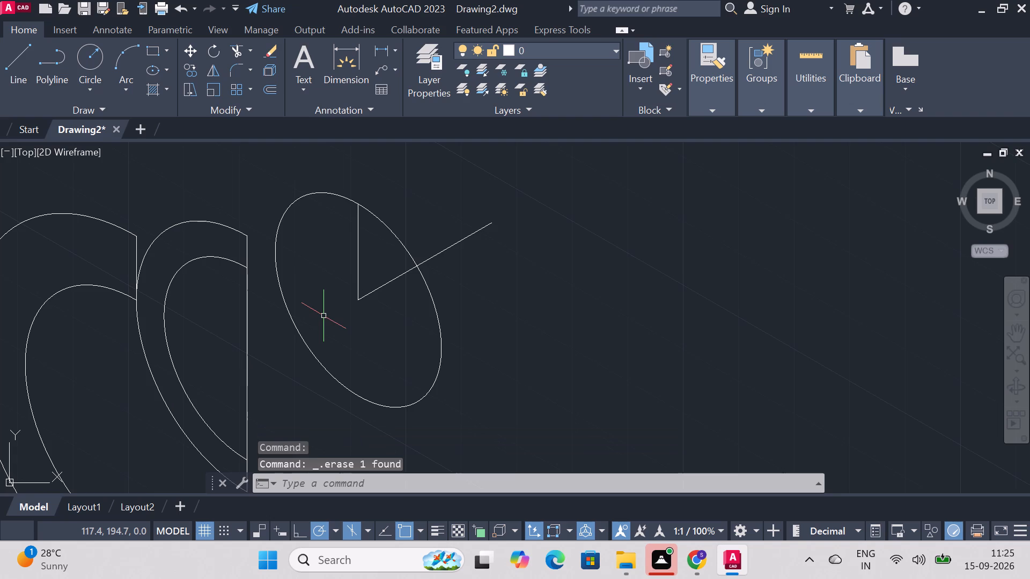
# Draw a radius 9 isocircle centered on the rearmost ring's center.
pyautogui.write('el')
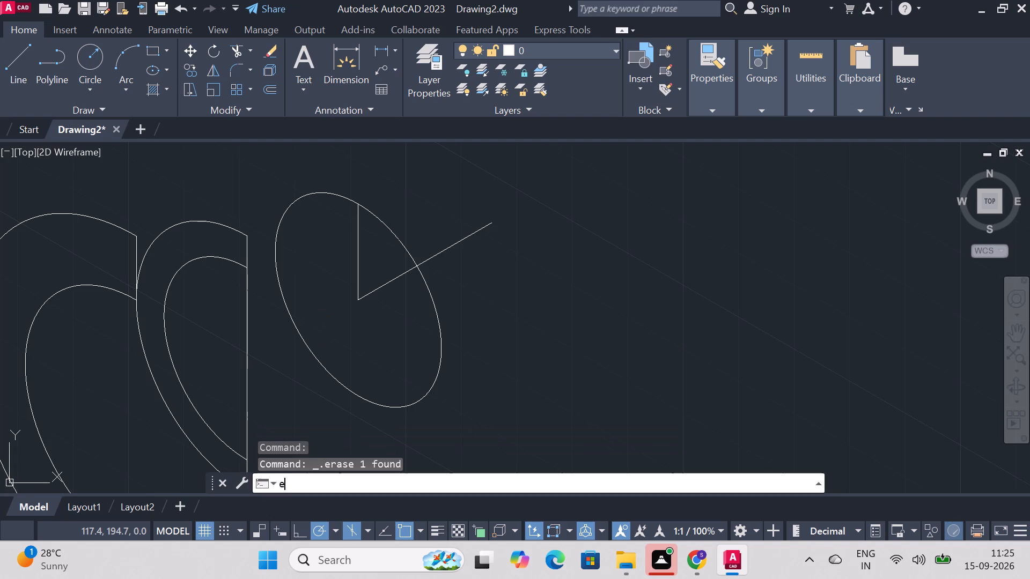
pyautogui.press('Return')
pyautogui.write('iso')
pyautogui.press('Return')
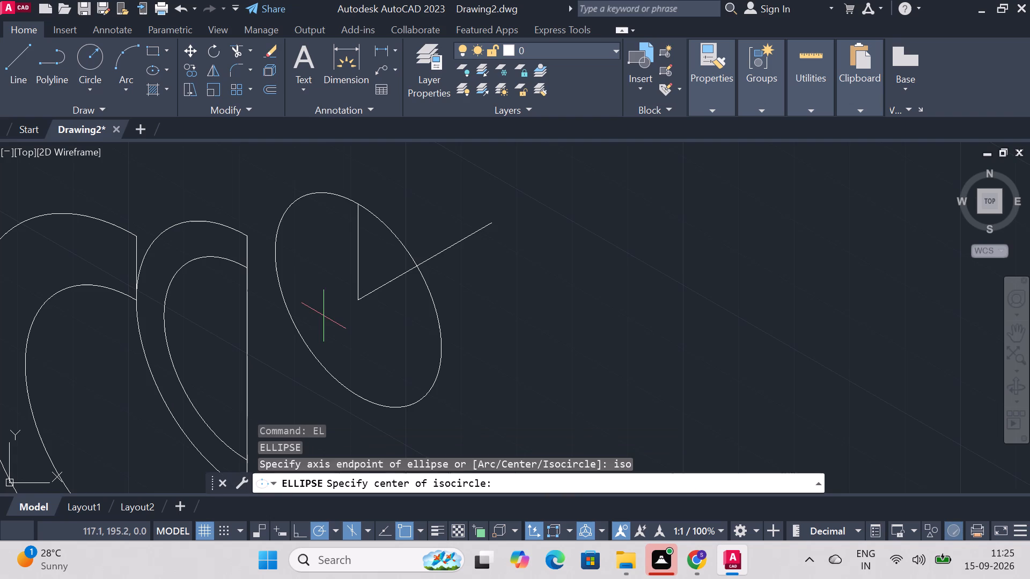
pyautogui.click(357, 300)
pyautogui.press('9')
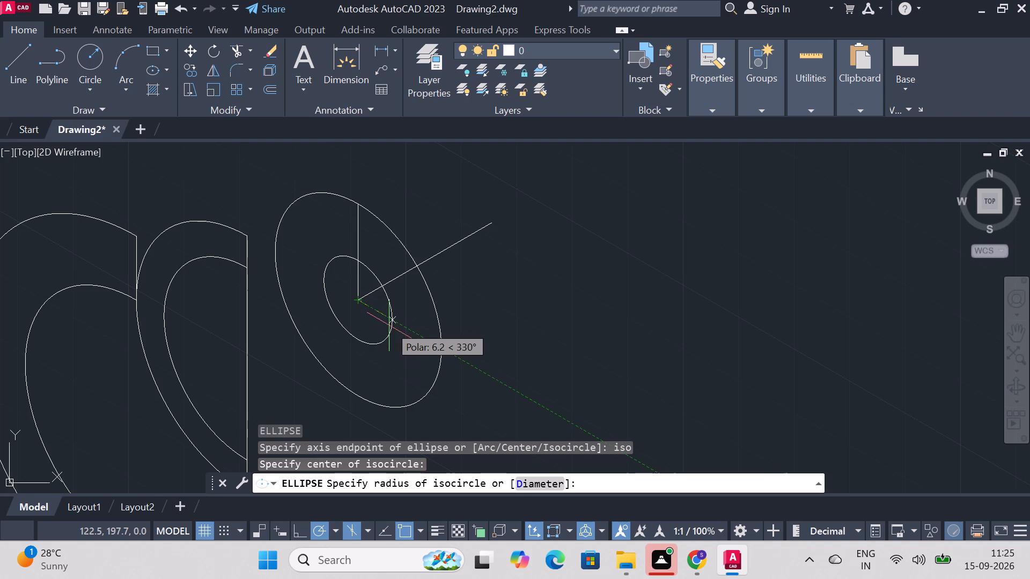
pyautogui.press('Return')
pyautogui.press('Escape')
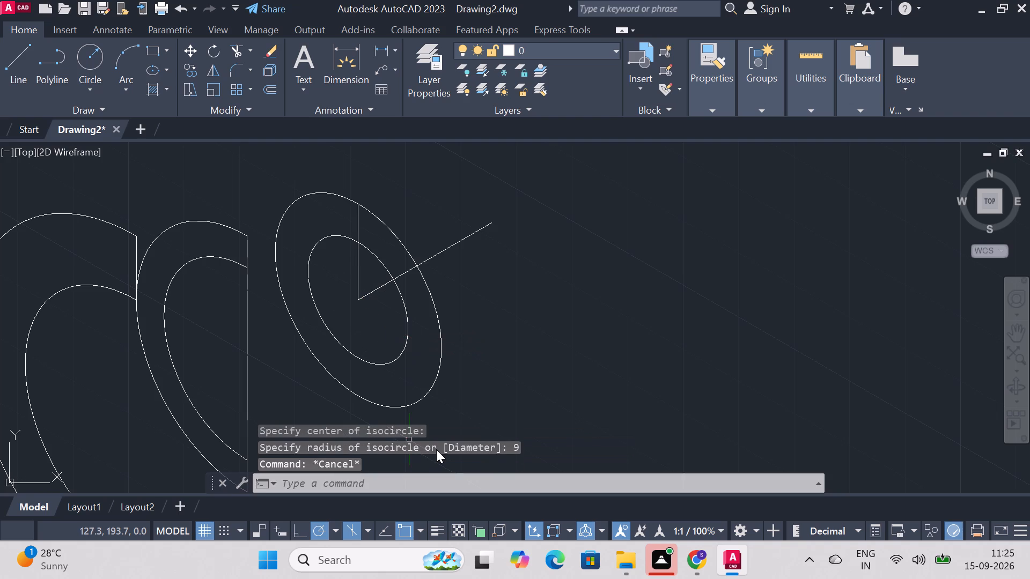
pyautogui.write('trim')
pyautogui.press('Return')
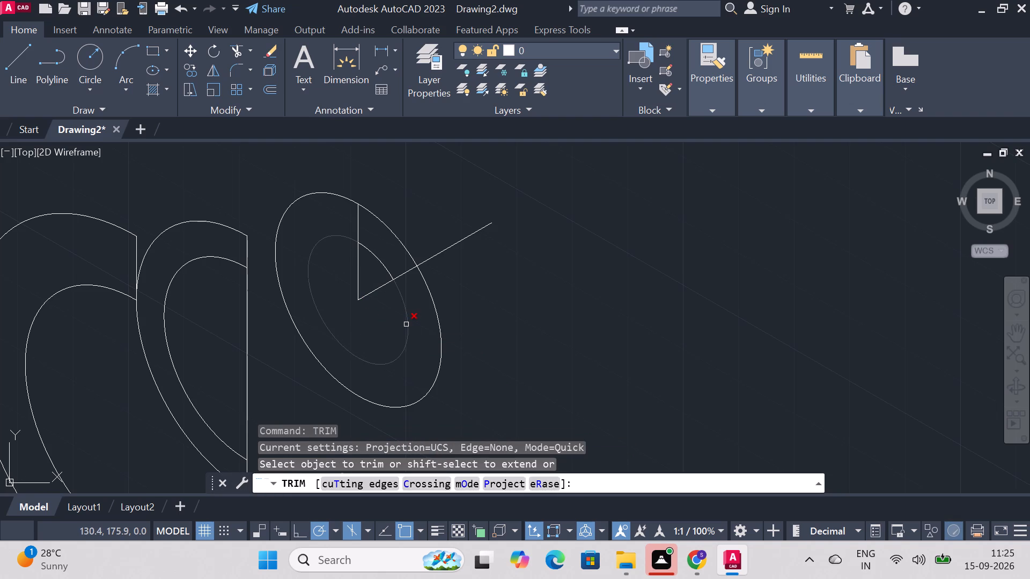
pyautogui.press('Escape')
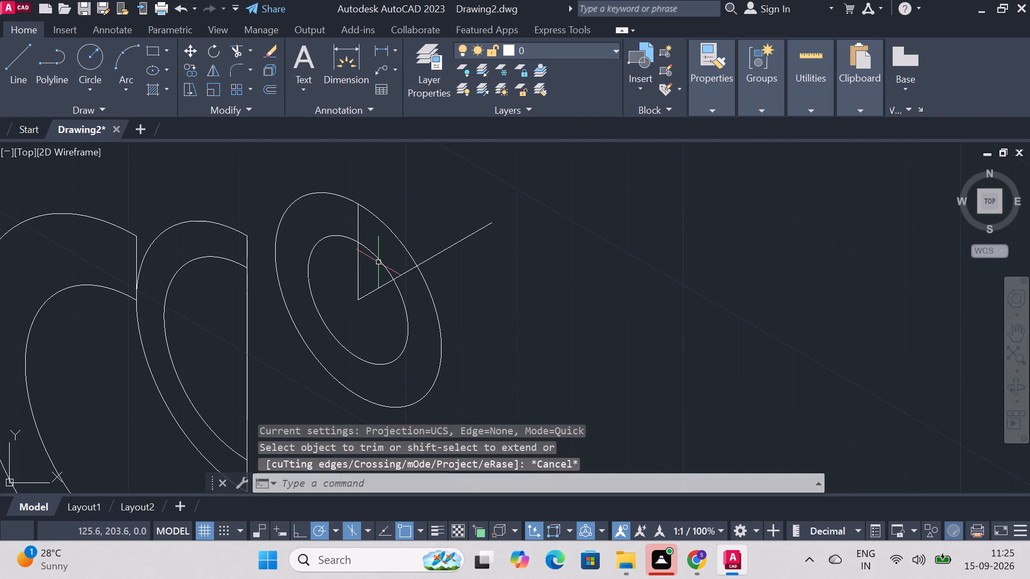
# Draw a vertical line from the rearmost ring's center down to its outer isocircle.
pyautogui.press('l')
pyautogui.press('Return')
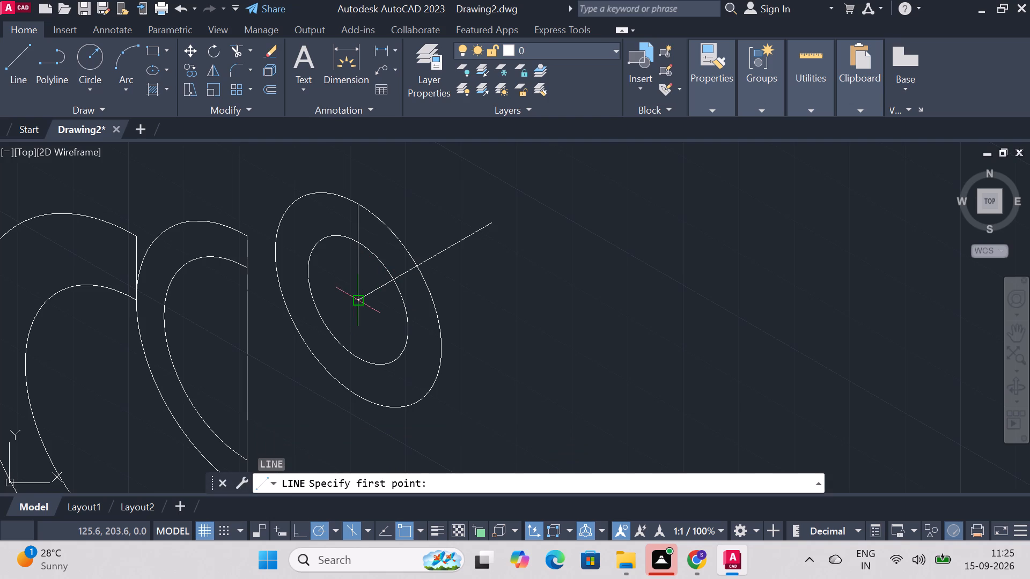
pyautogui.click(359, 305)
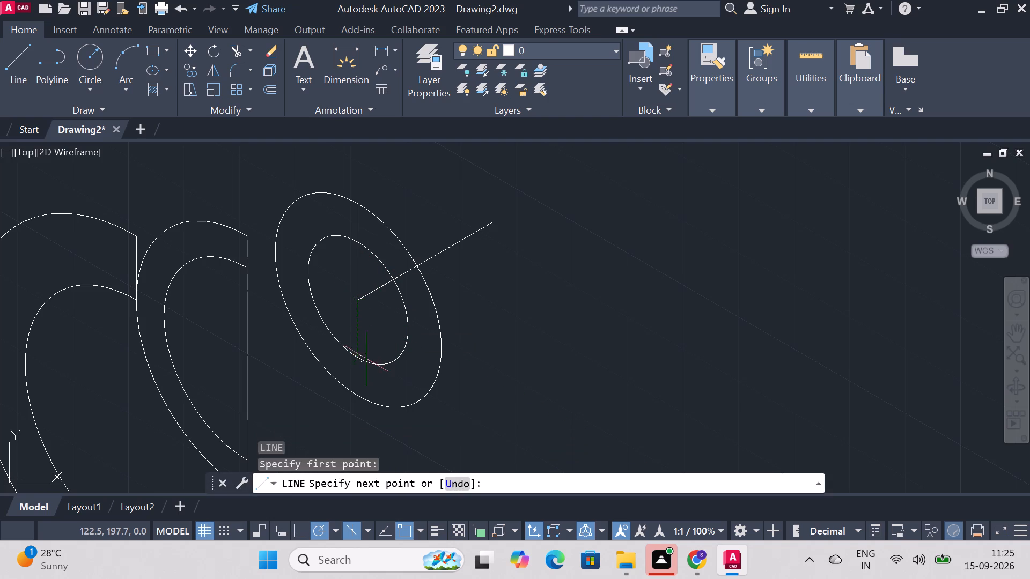
pyautogui.click(357, 396)
pyautogui.press('Escape')
# Trim away the rearmost ring's arcs and centerline on the cut-away side of its vertical section line, including the leftover centerline piece outside.
pyautogui.write('trim')
pyautogui.press('Return')
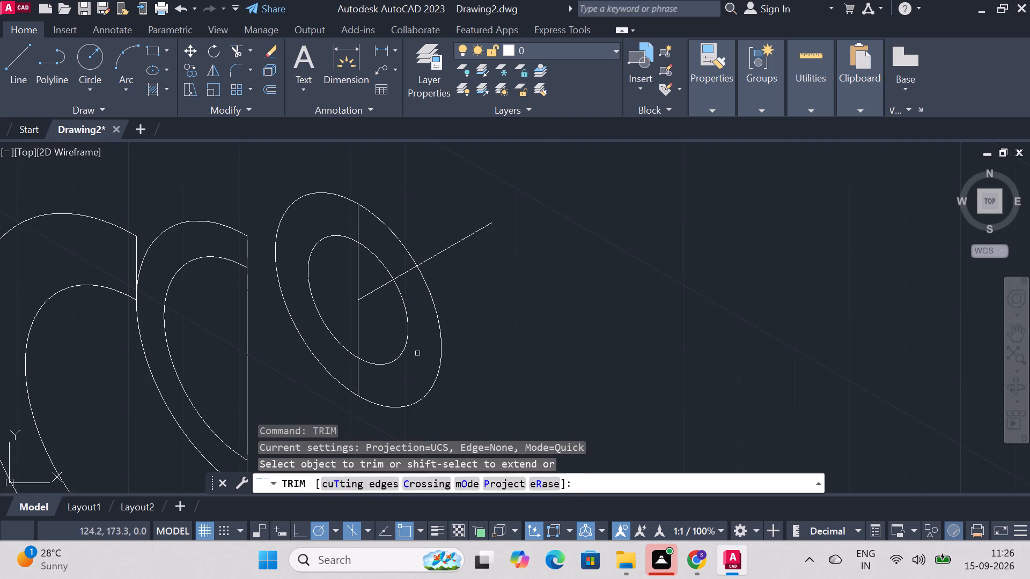
pyautogui.click(376, 289)
pyautogui.click(384, 261)
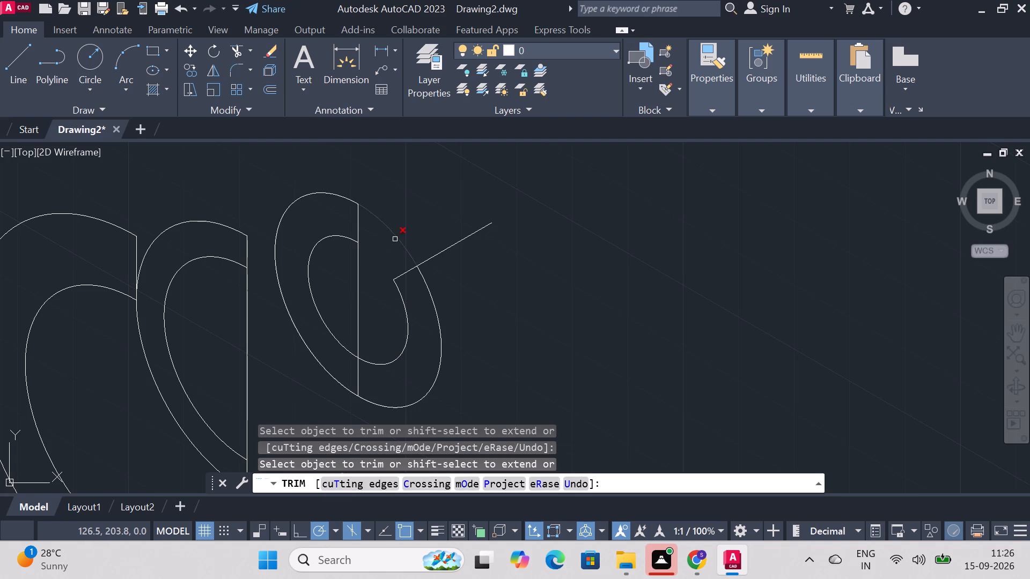
pyautogui.click(395, 239)
pyautogui.click(406, 270)
pyautogui.click(400, 294)
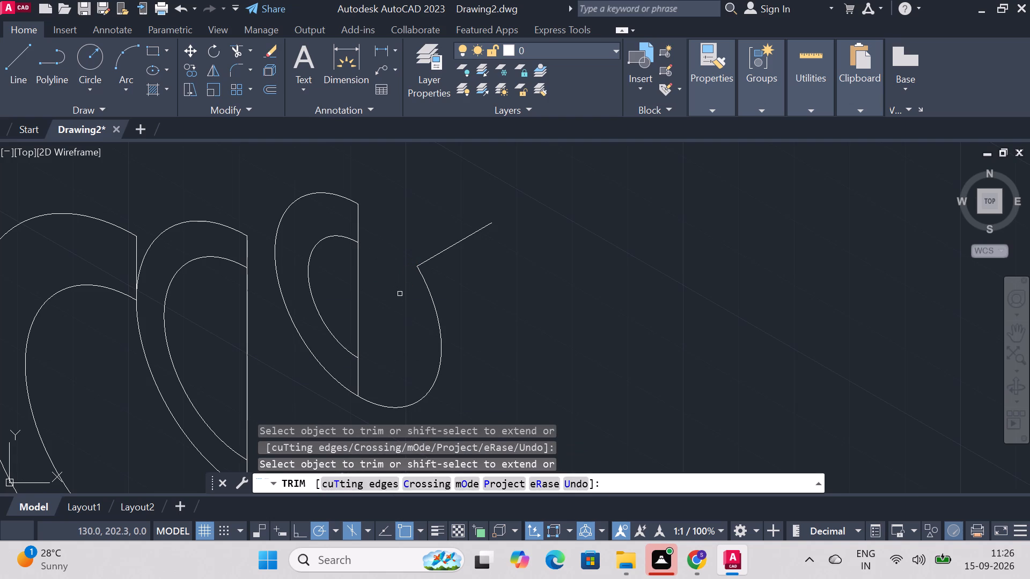
pyautogui.click(431, 289)
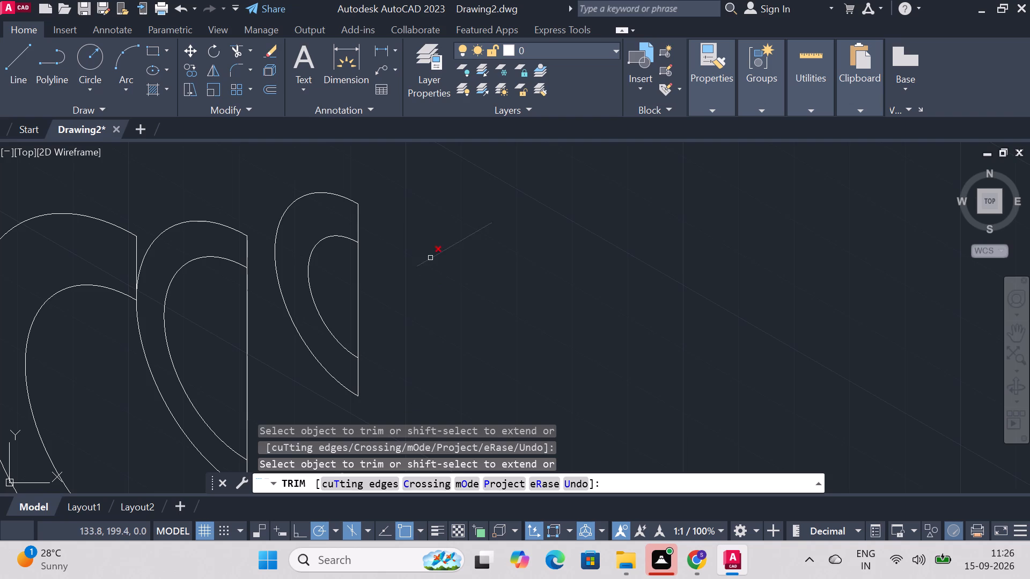
pyautogui.click(431, 258)
pyautogui.press('Escape')
pyautogui.click(431, 258)
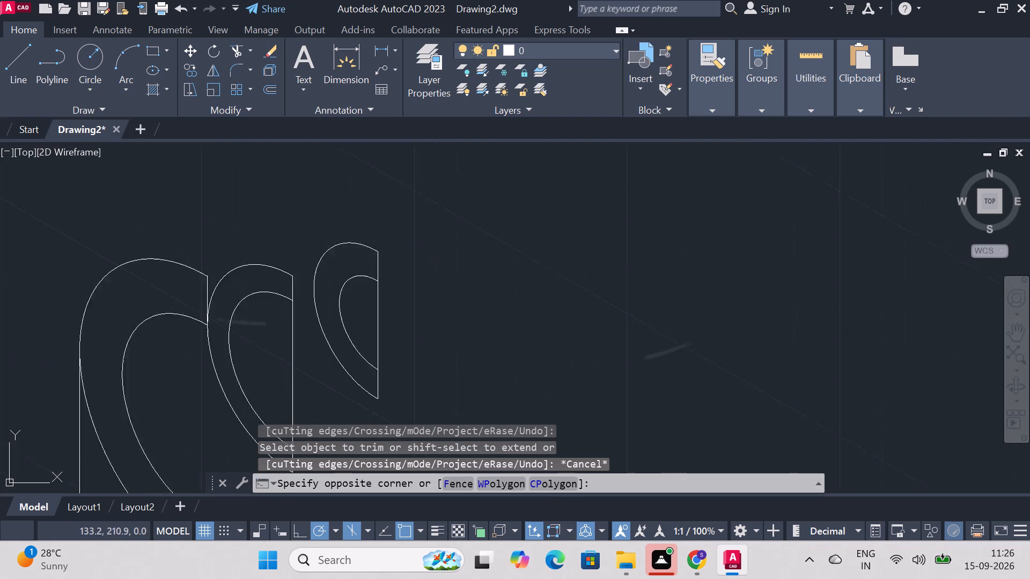
pyautogui.press('Escape')
pyautogui.press('Escape')
pyautogui.press('Escape')
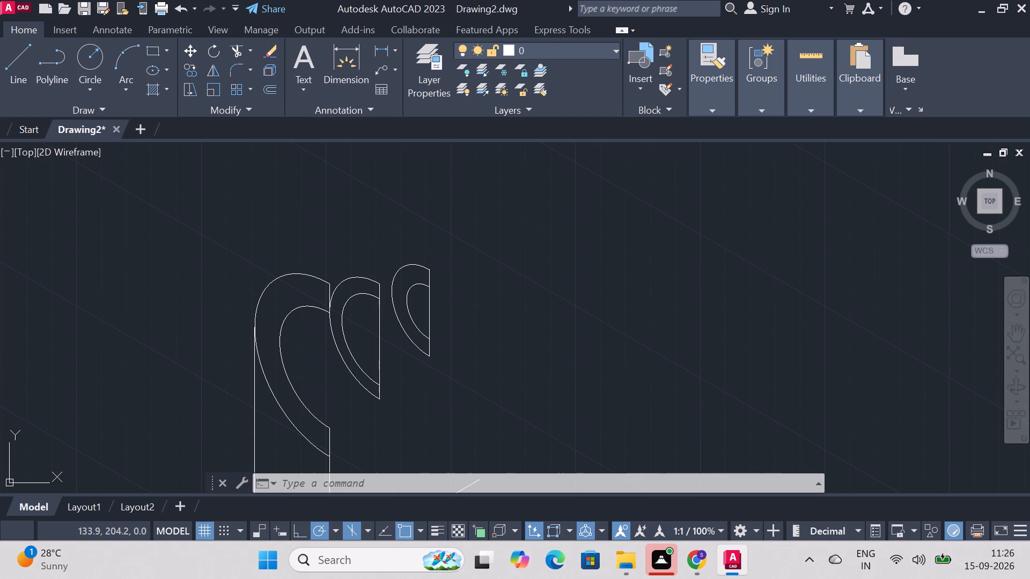
# Draw 30° lines joining the front ring's inner lower end to the middle ring's outer one, and the middle's inner to the rearmost's outer.
pyautogui.press('l')
pyautogui.press('Return')
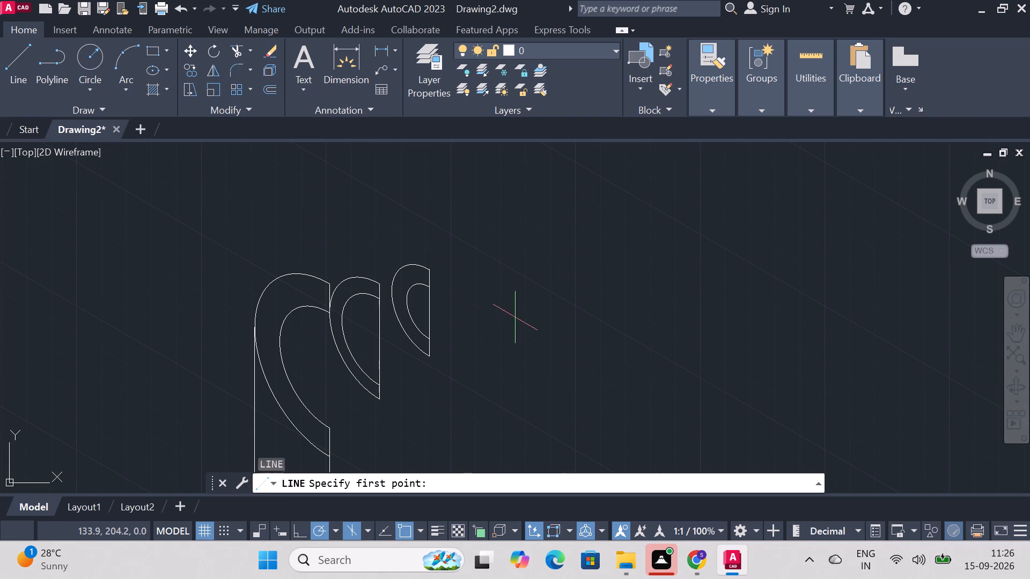
pyautogui.click(335, 432)
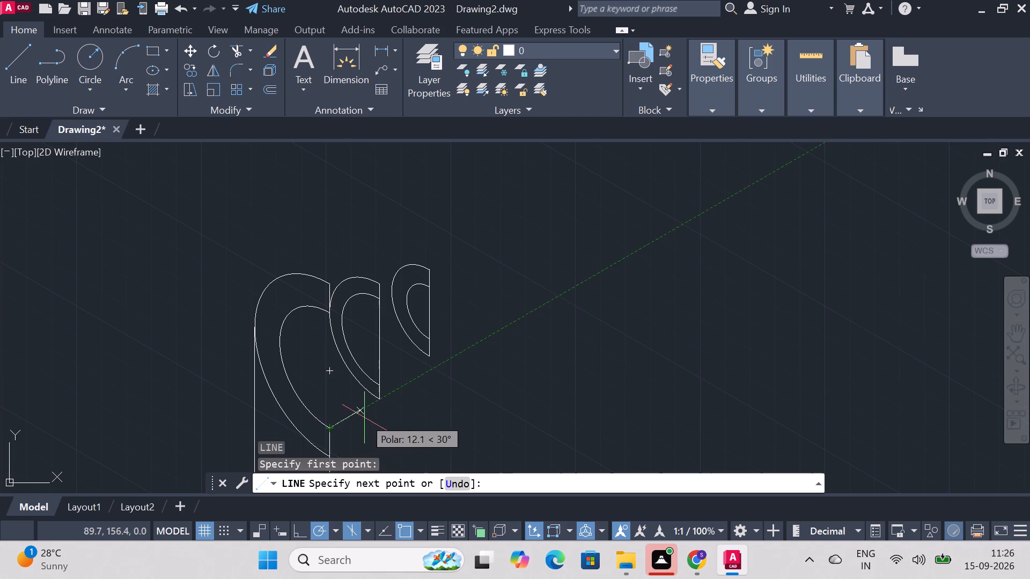
pyautogui.click(379, 403)
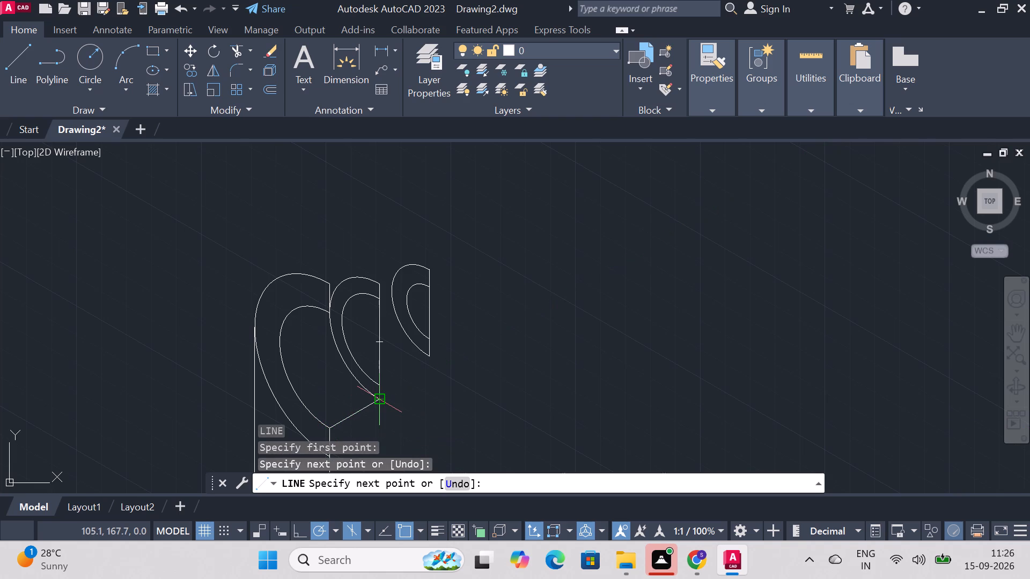
pyautogui.press('Escape')
pyautogui.press('l')
pyautogui.press('Return')
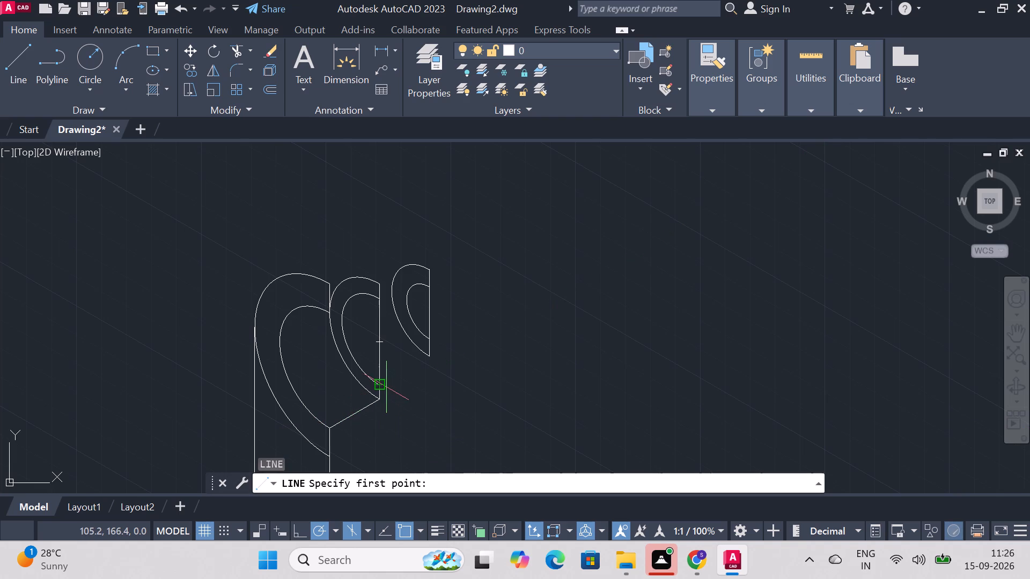
pyautogui.click(377, 383)
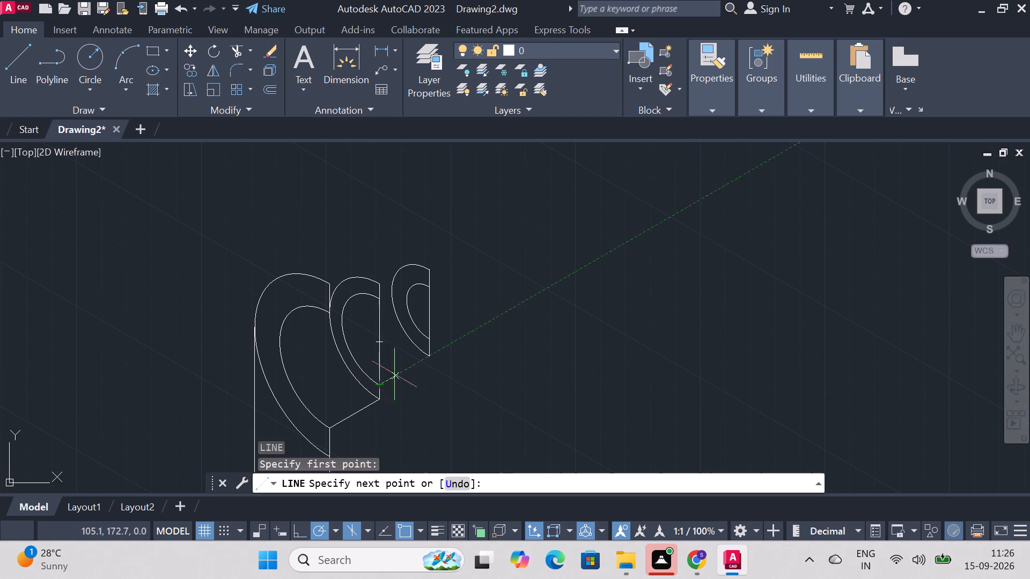
pyautogui.click(426, 359)
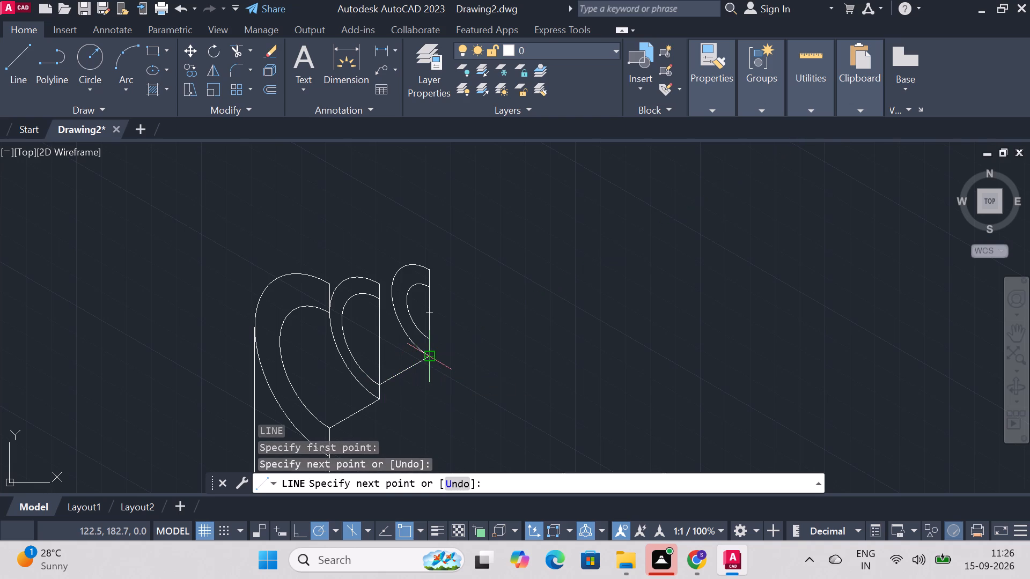
pyautogui.press('Escape')
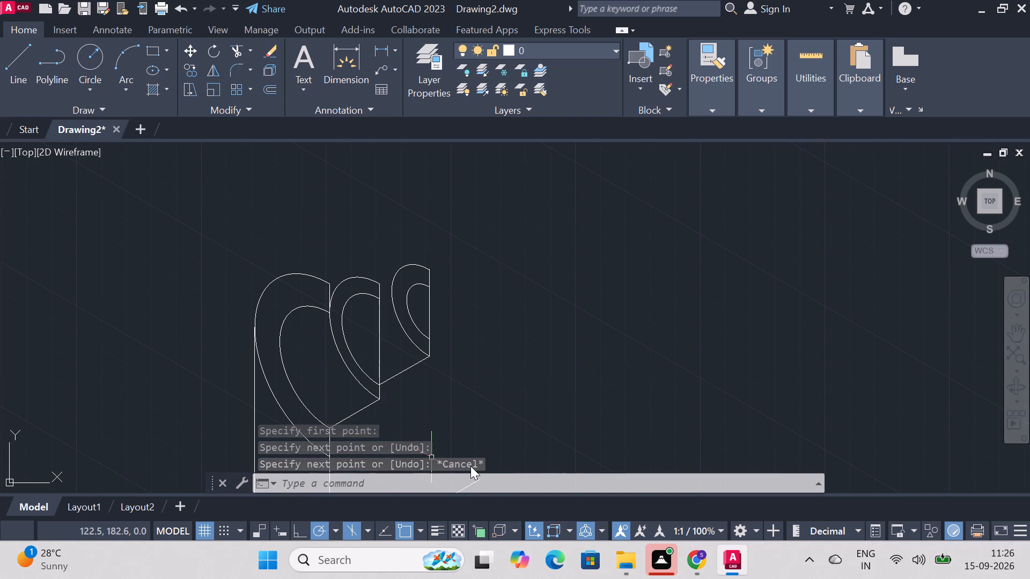
pyautogui.press('Escape')
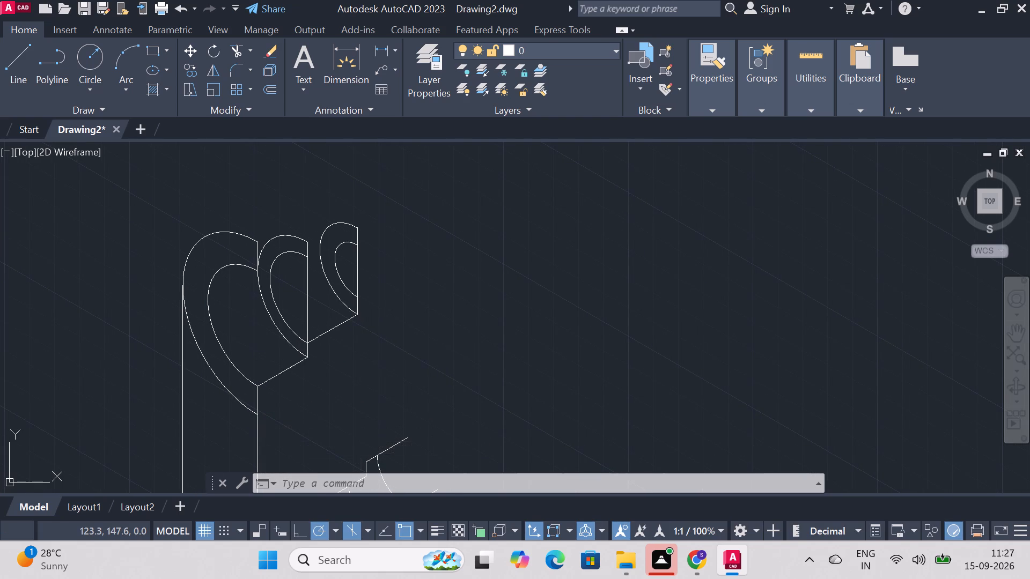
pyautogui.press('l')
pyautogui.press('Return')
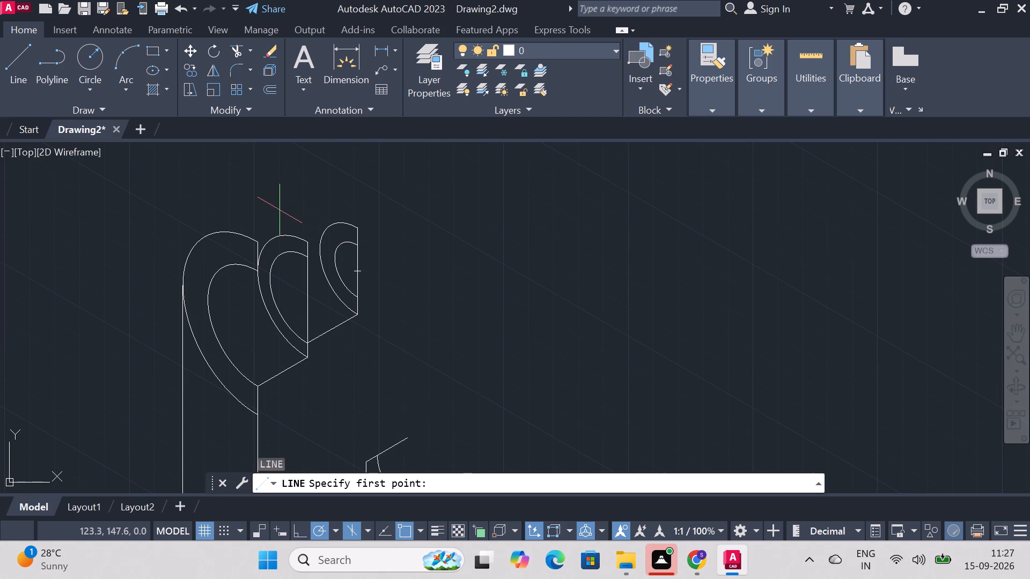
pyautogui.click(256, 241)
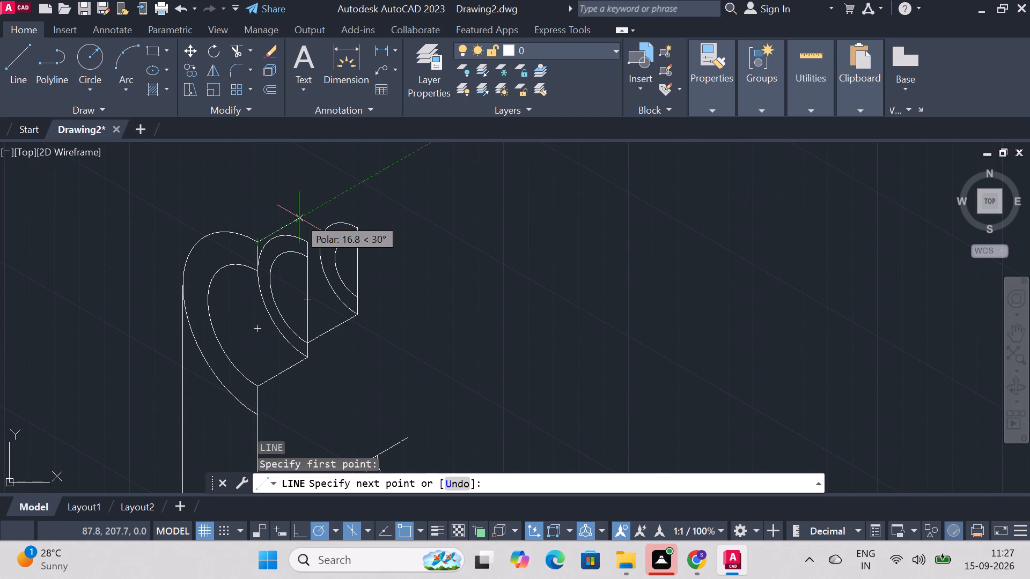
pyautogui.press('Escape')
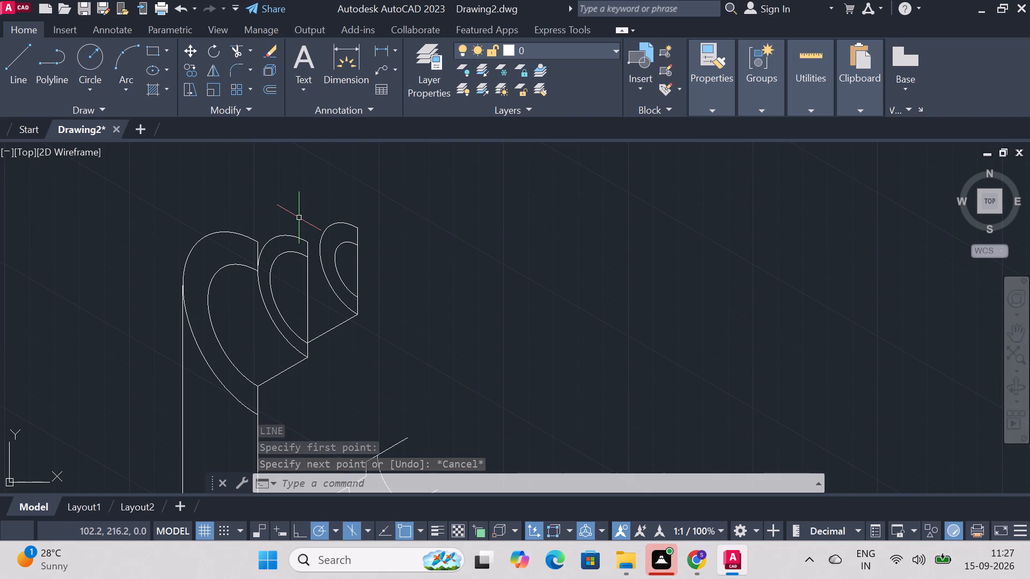
# Draw a 20-unit line at 30° from the rearmost ring's inner arc lower end, continuing vertically down to the base line's endpoint.
pyautogui.press('l')
pyautogui.press('Return')
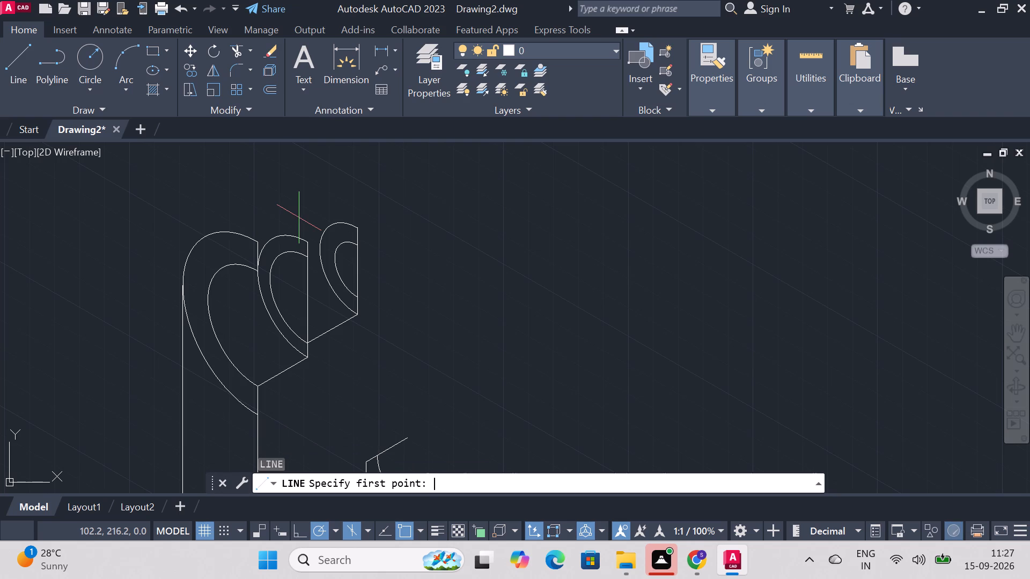
pyautogui.click(358, 293)
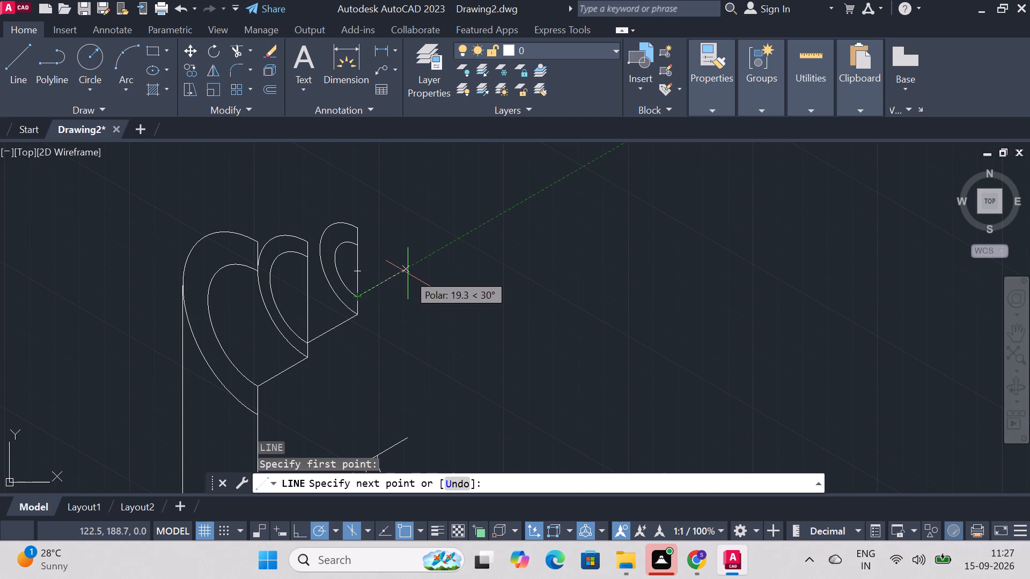
pyautogui.press('2')
pyautogui.press('0')
pyautogui.press('Return')
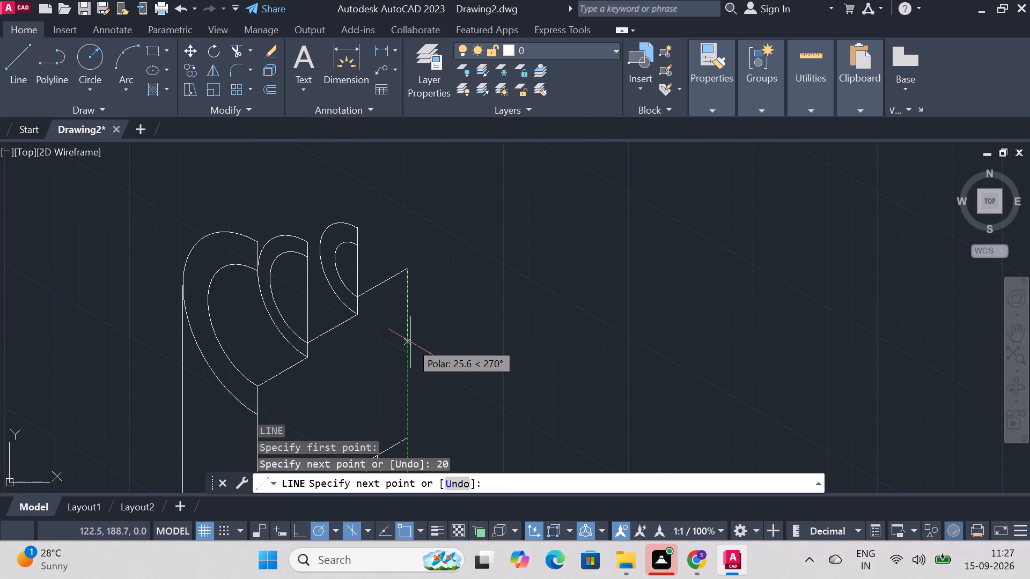
pyautogui.click(408, 435)
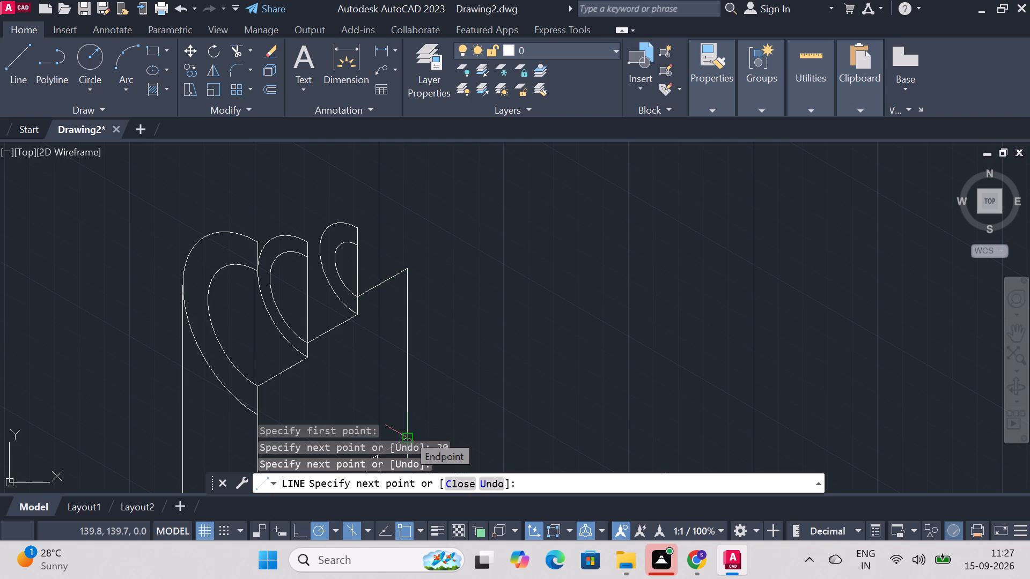
pyautogui.press('Escape')
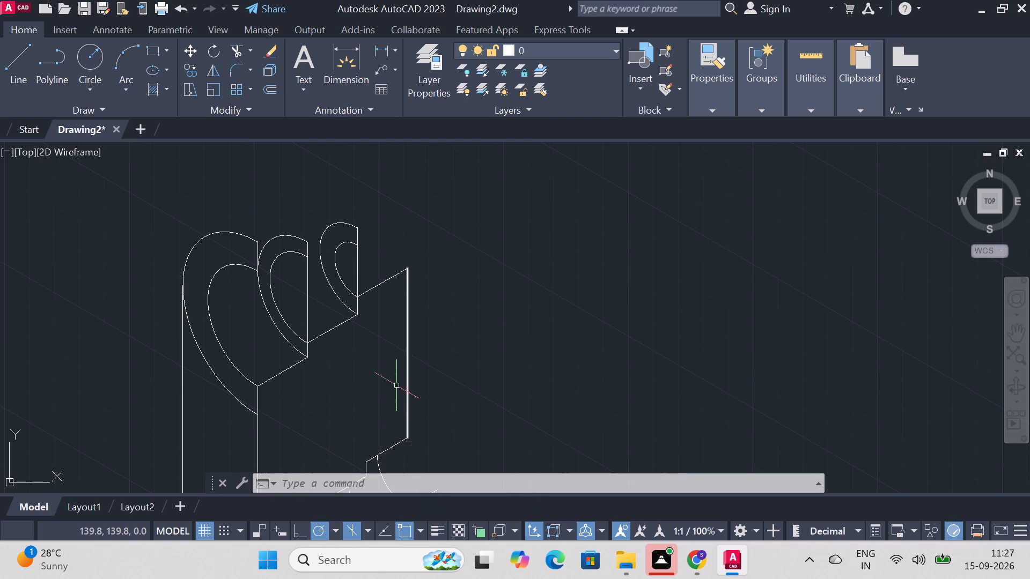
pyautogui.press('Escape')
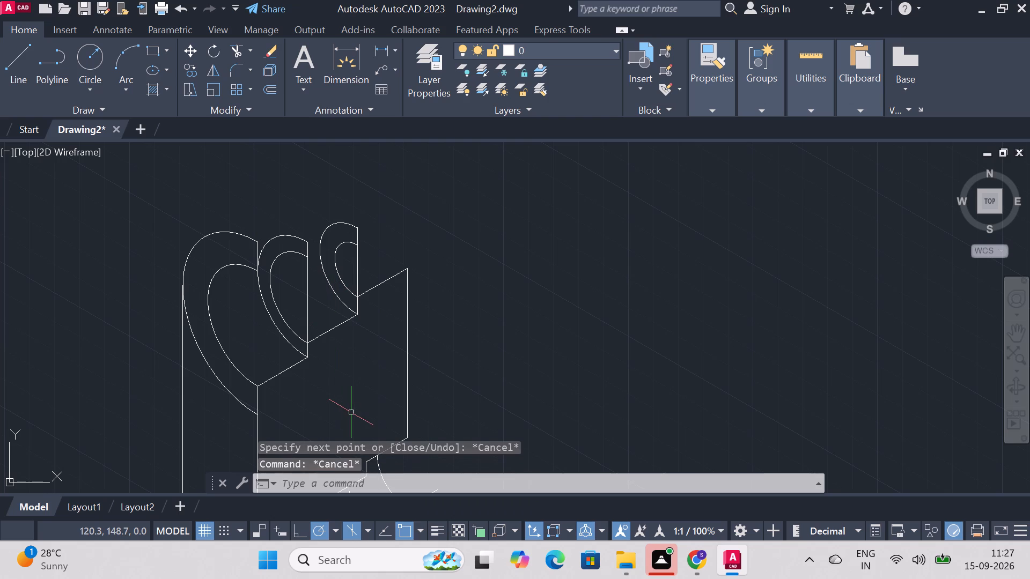
# Copy the rearmost ring's inner arc 20 units along the 30° axis, using the ring's center as base point.
pyautogui.write('copy')
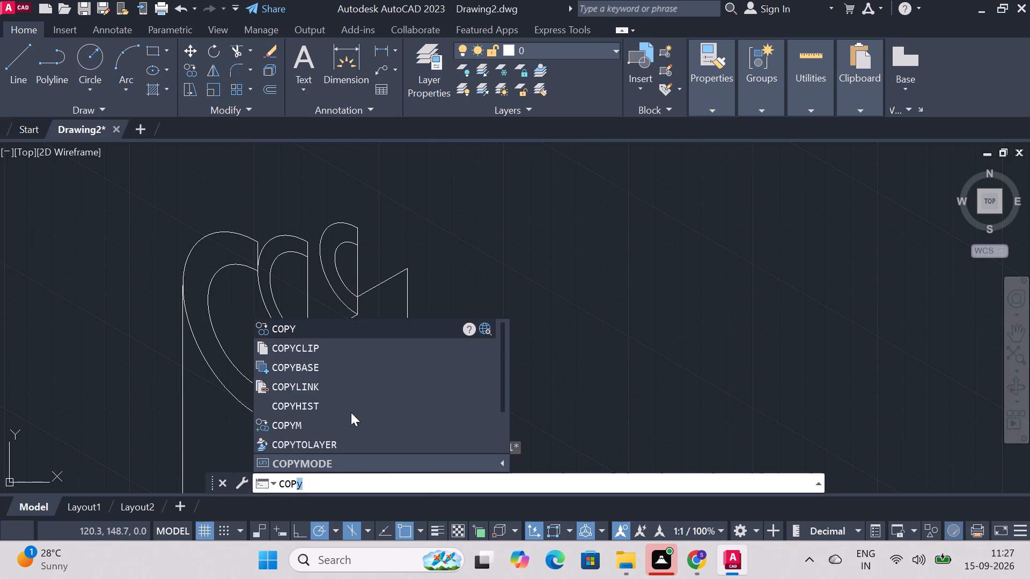
pyautogui.press('Return')
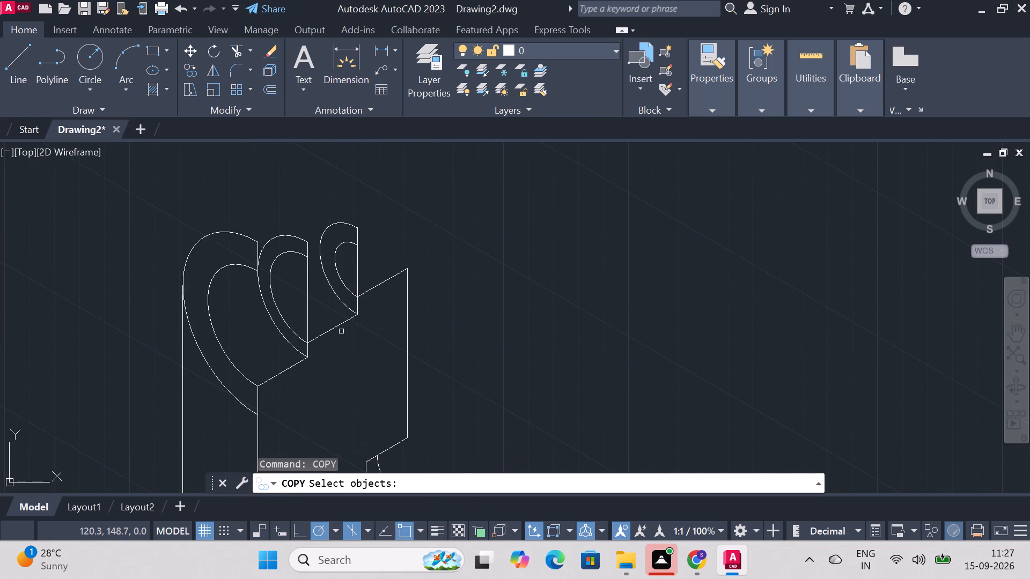
pyautogui.click(345, 283)
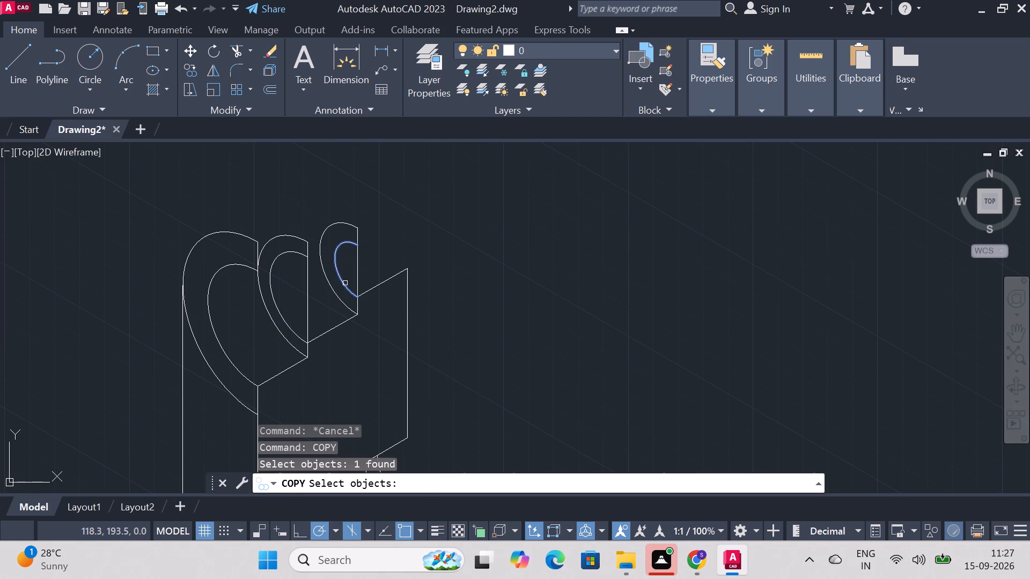
pyautogui.press('Return')
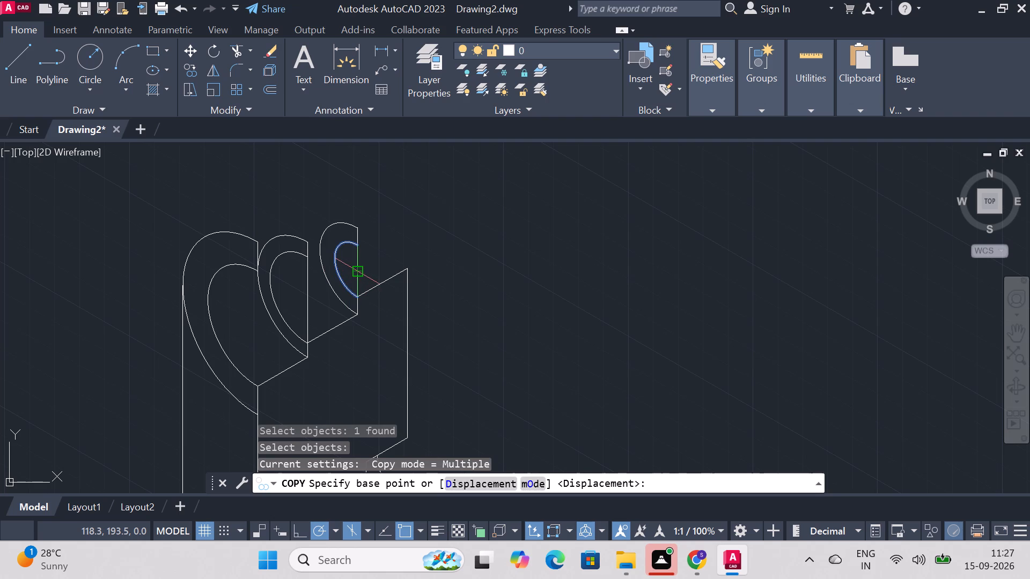
pyautogui.click(359, 272)
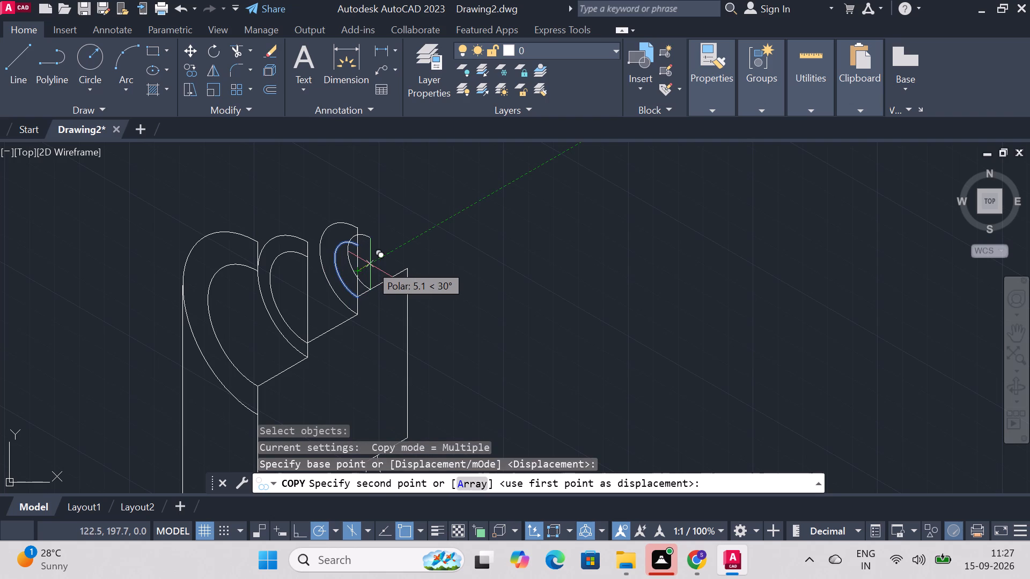
pyautogui.write('20')
pyautogui.press('Return')
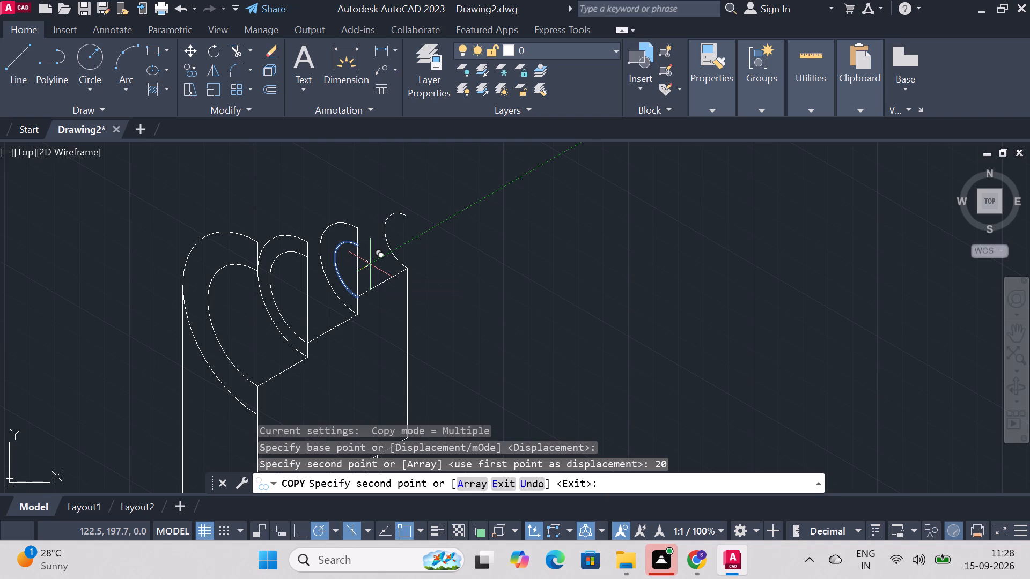
pyautogui.press('Escape')
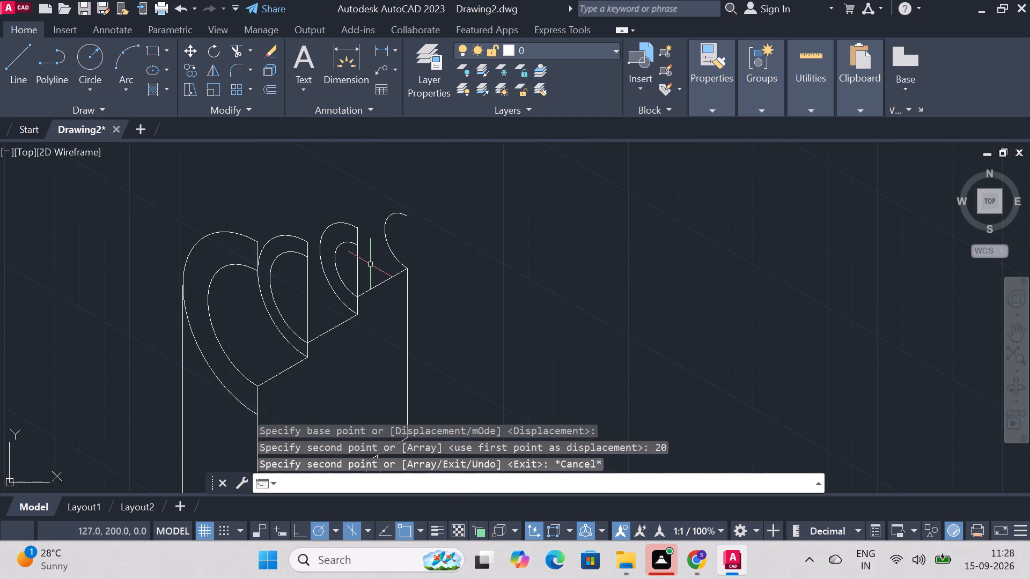
# Draw a line from the upper end of the rearmost ring's inner arc to the upper end of its copy.
pyautogui.press('l')
pyautogui.press('Return')
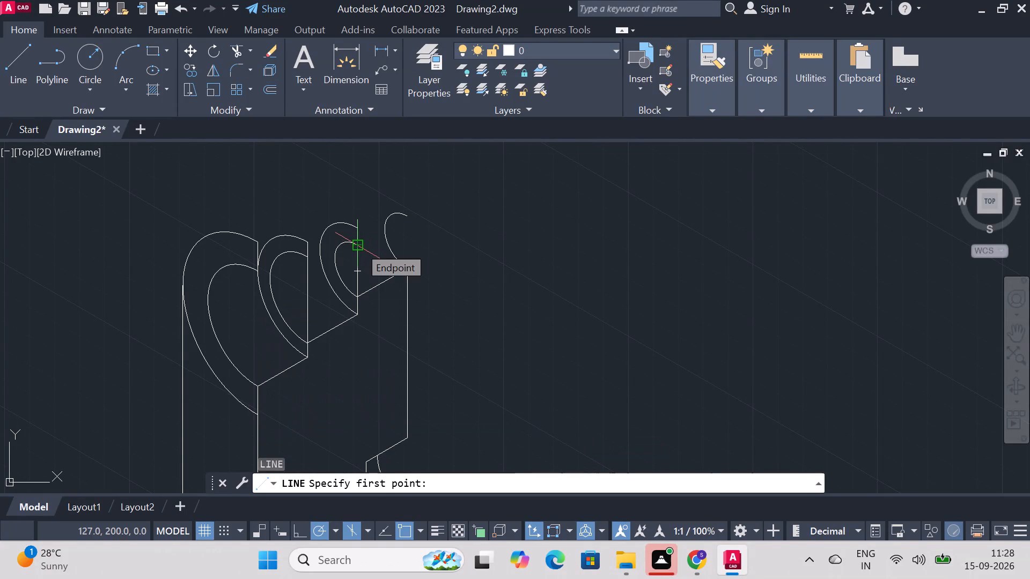
pyautogui.click(359, 246)
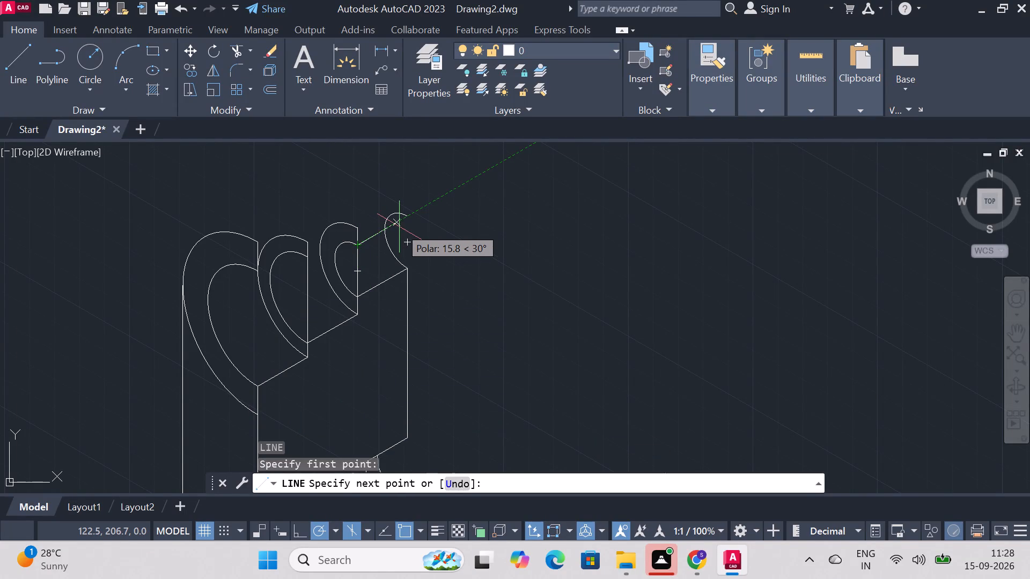
pyautogui.click(407, 217)
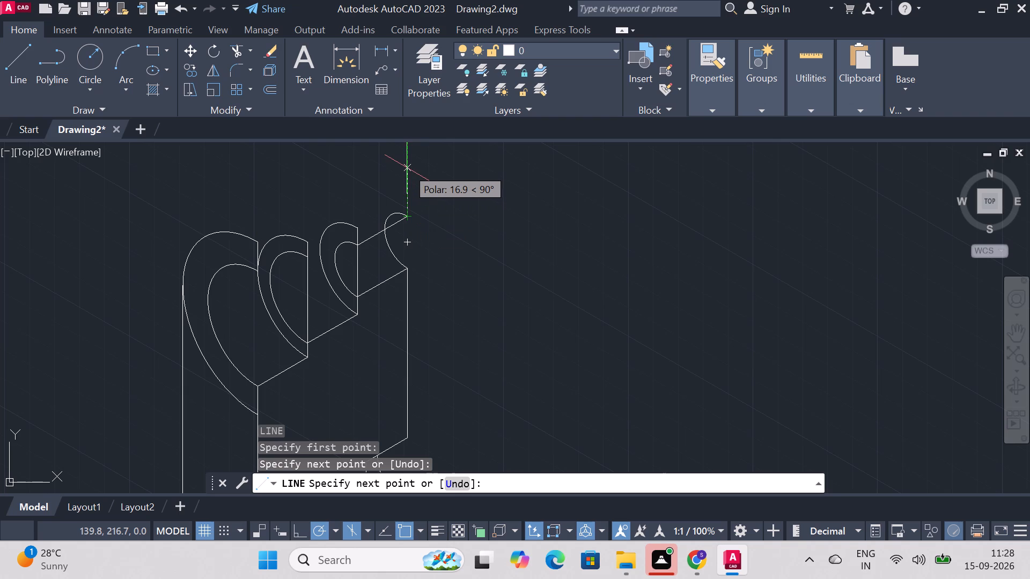
# Draw a 30° line about 62 units long from the upper end of the front ring's outer arc, reaching past the copied rear arc.
pyautogui.press('Escape')
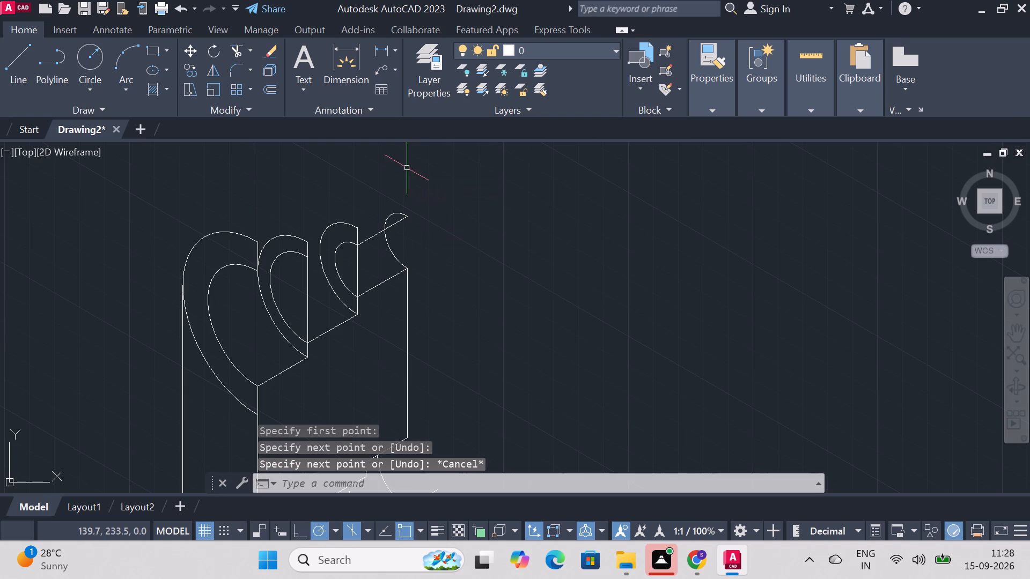
pyautogui.press(';')
pyautogui.press('Escape')
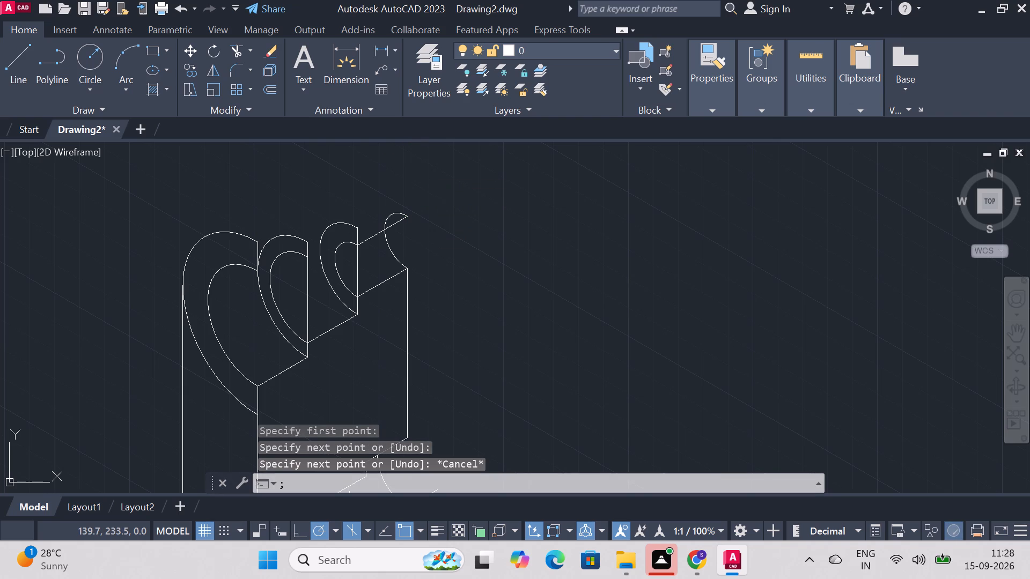
pyautogui.press('l')
pyautogui.press('Return')
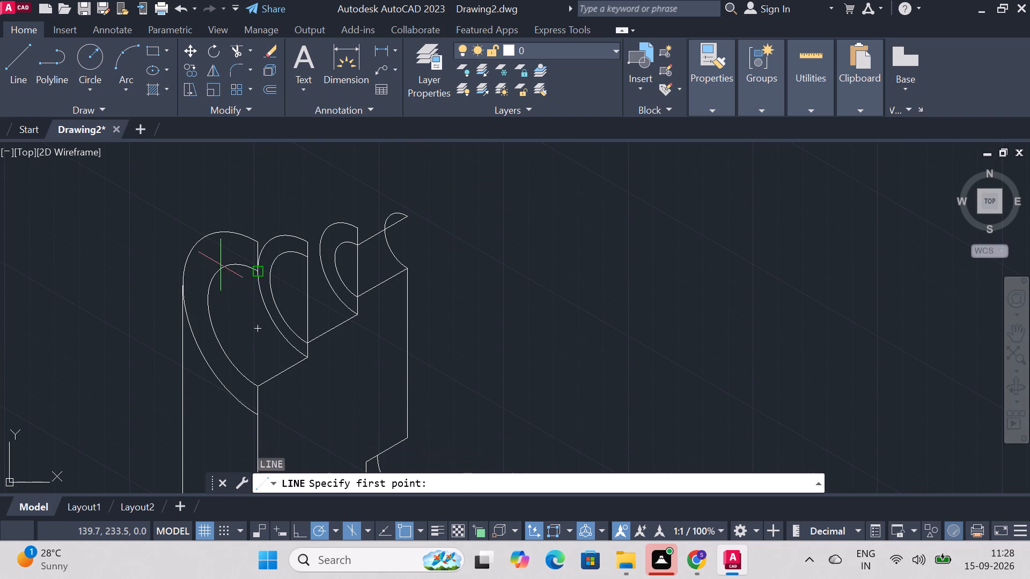
pyautogui.click(255, 238)
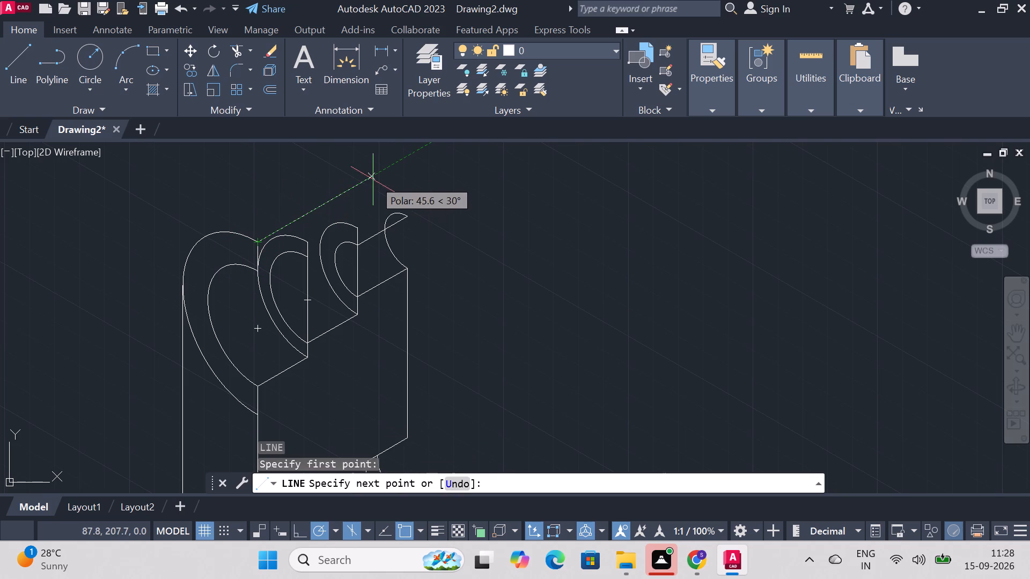
pyautogui.click(414, 155)
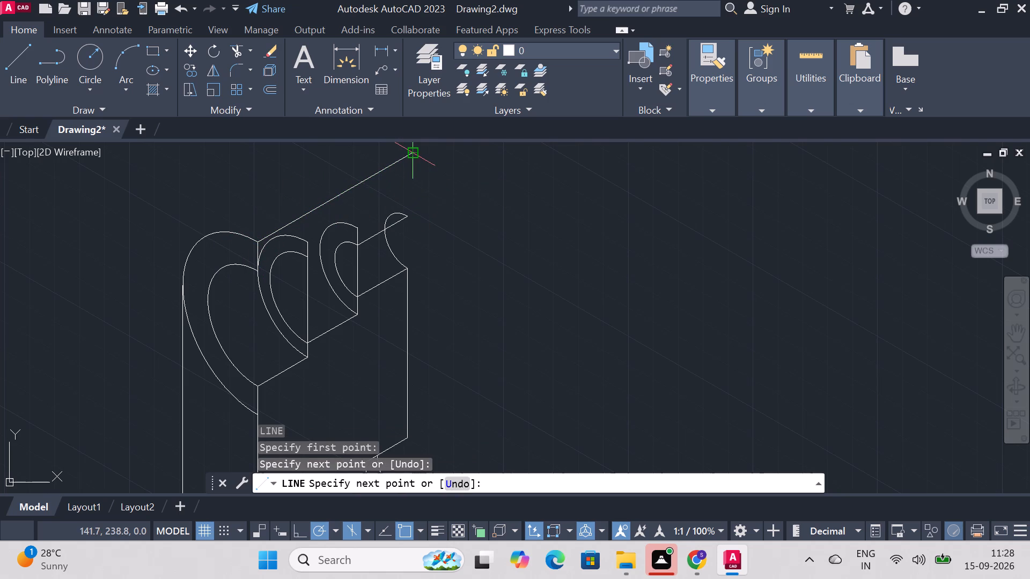
pyautogui.press('Escape')
# Draw a vertical line from the upper end of the copied rear arc up to the 30° top line.
pyautogui.press('l')
pyautogui.press('Return')
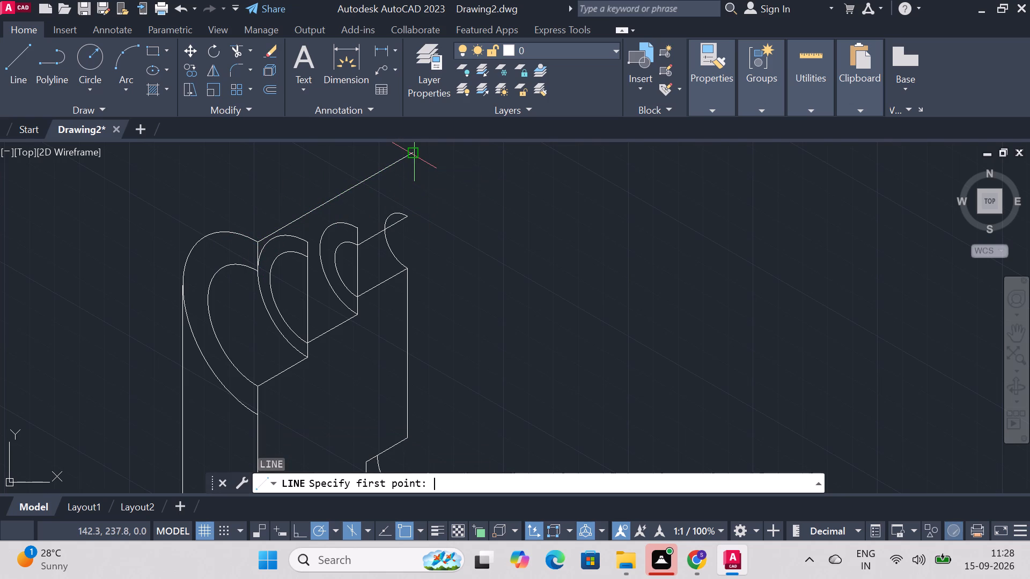
pyautogui.click(406, 216)
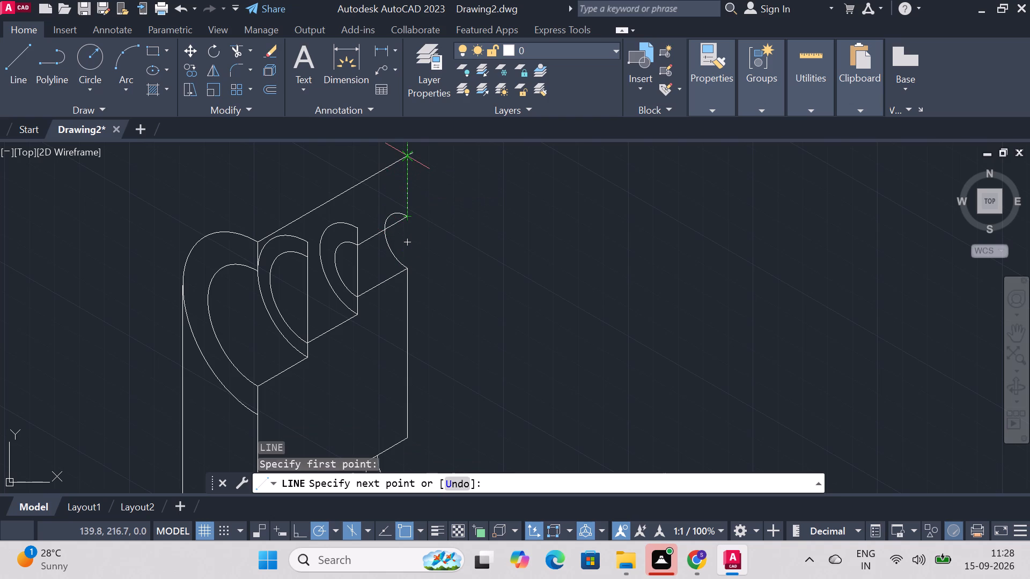
pyautogui.click(407, 160)
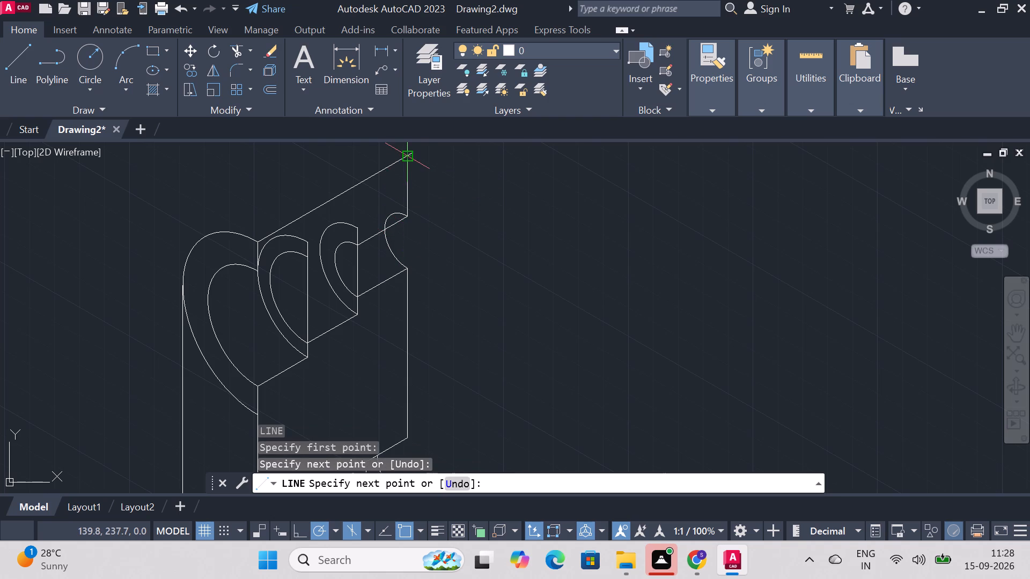
pyautogui.press('Escape')
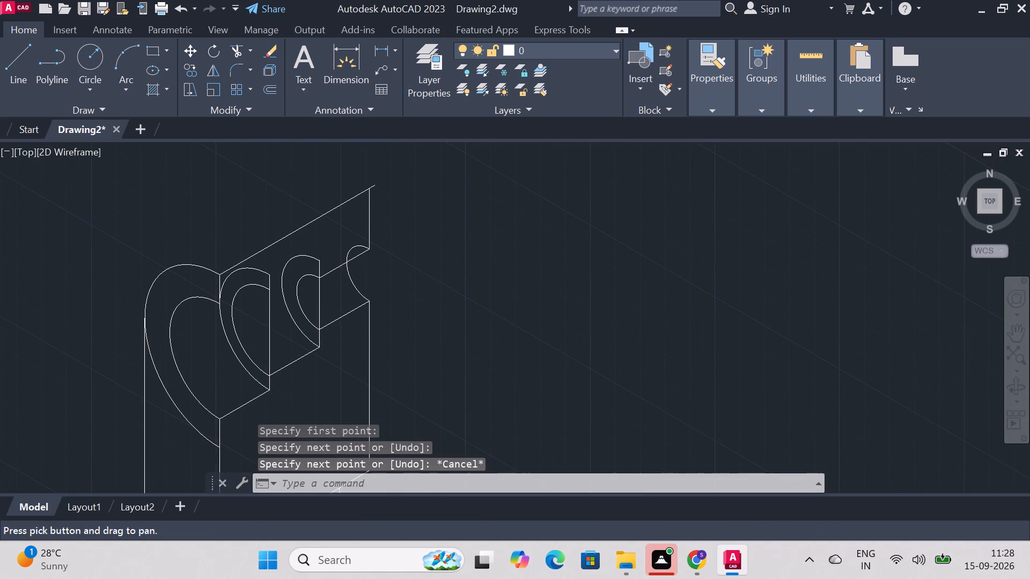
# Trim the copied rear arc above its 30° joining line and the top line's overhang beyond the vertical rear edge.
pyautogui.press('Escape')
pyautogui.write('trim')
pyautogui.press('Return')
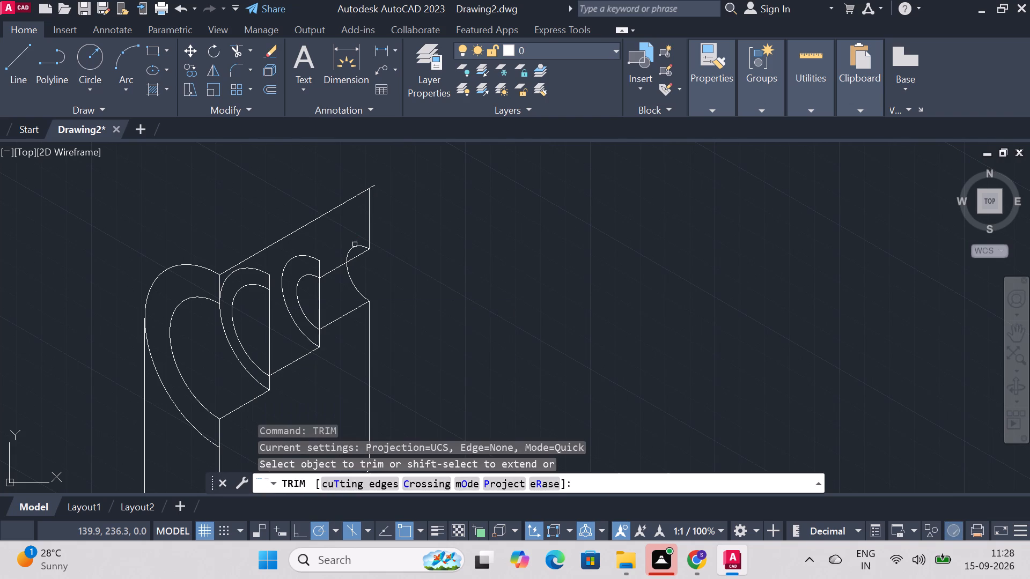
pyautogui.click(354, 249)
pyautogui.click(372, 185)
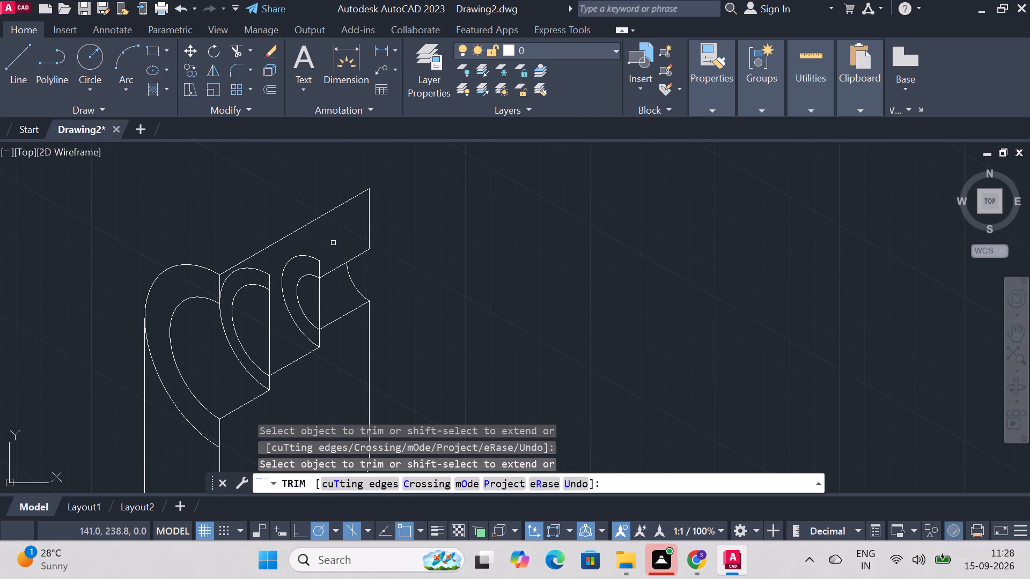
pyautogui.press('Escape')
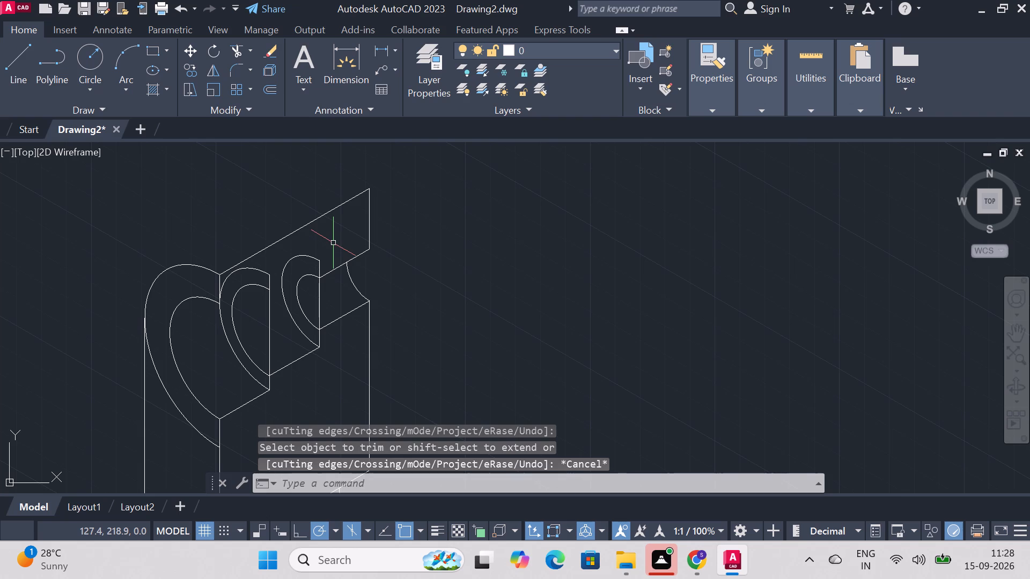
# Draw a 30° line from the upper end of the front ring's inner arc to the vertical rear edge.
pyautogui.press('l')
pyautogui.press('Return')
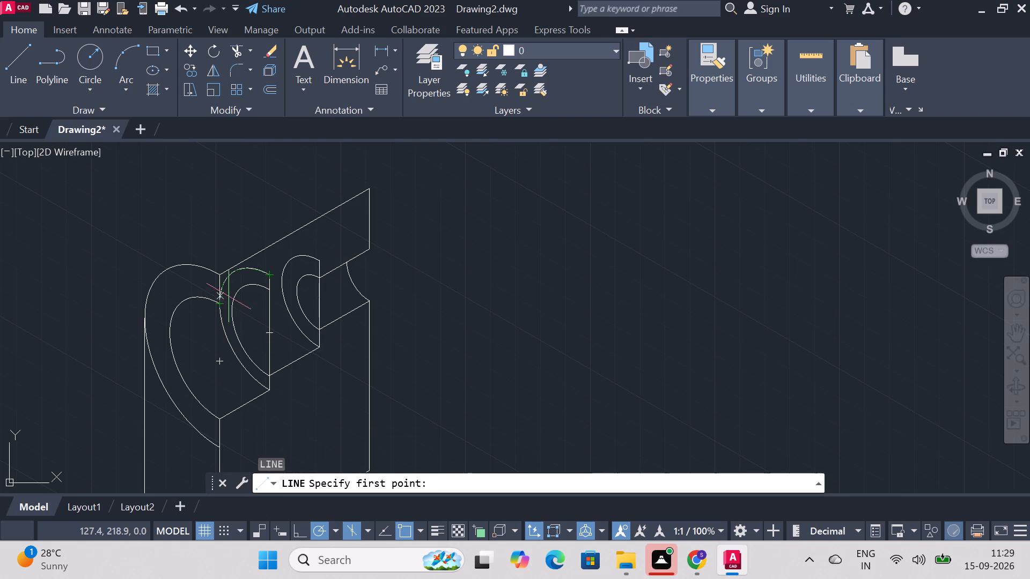
pyautogui.click(217, 300)
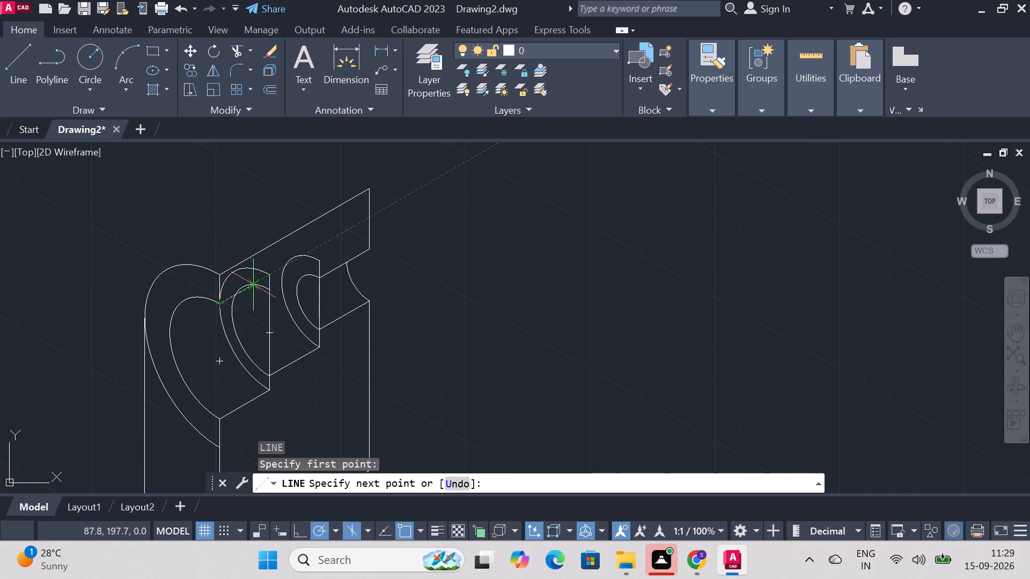
pyautogui.click(367, 222)
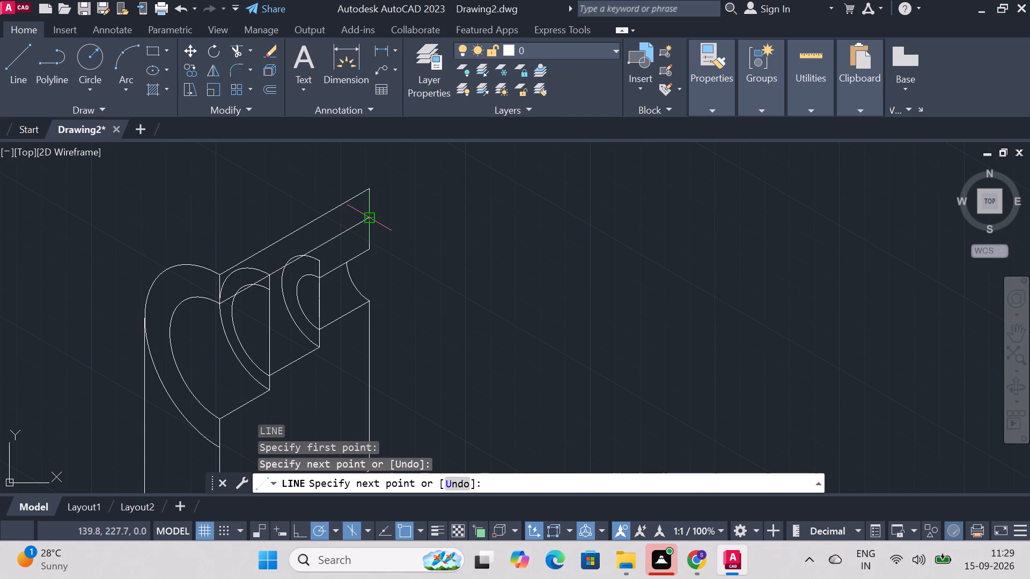
pyautogui.press('Escape')
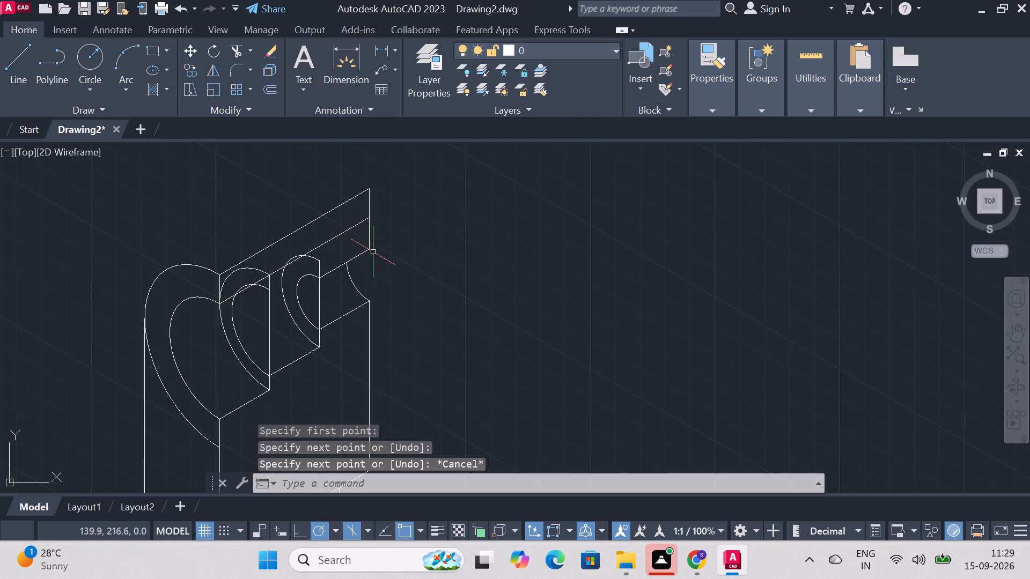
# Trim the middle ring's outer and inner arcs and the rearmost ring's outer arc where they rise above the lower 30° line.
pyautogui.write('trim')
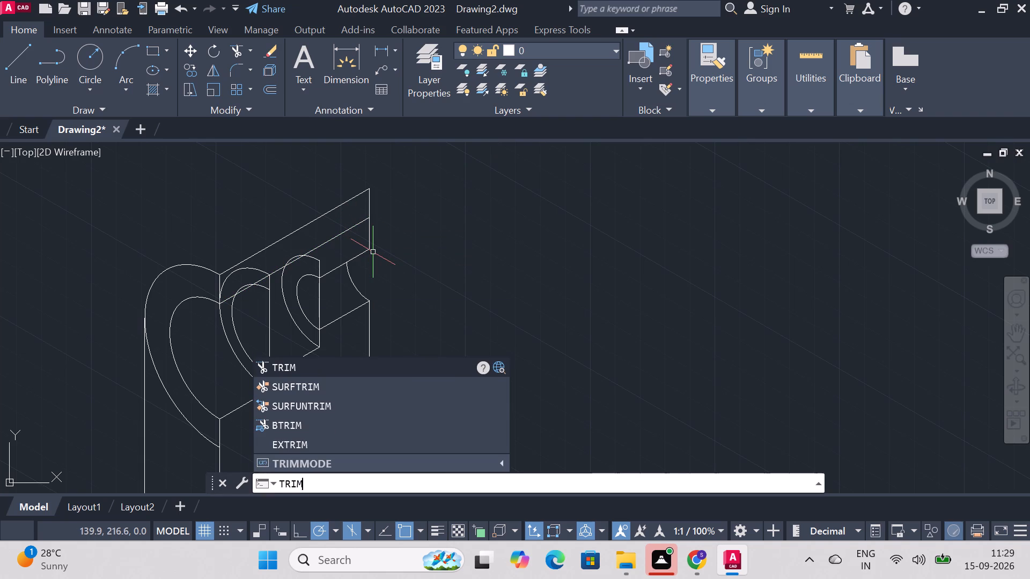
pyautogui.press('Return')
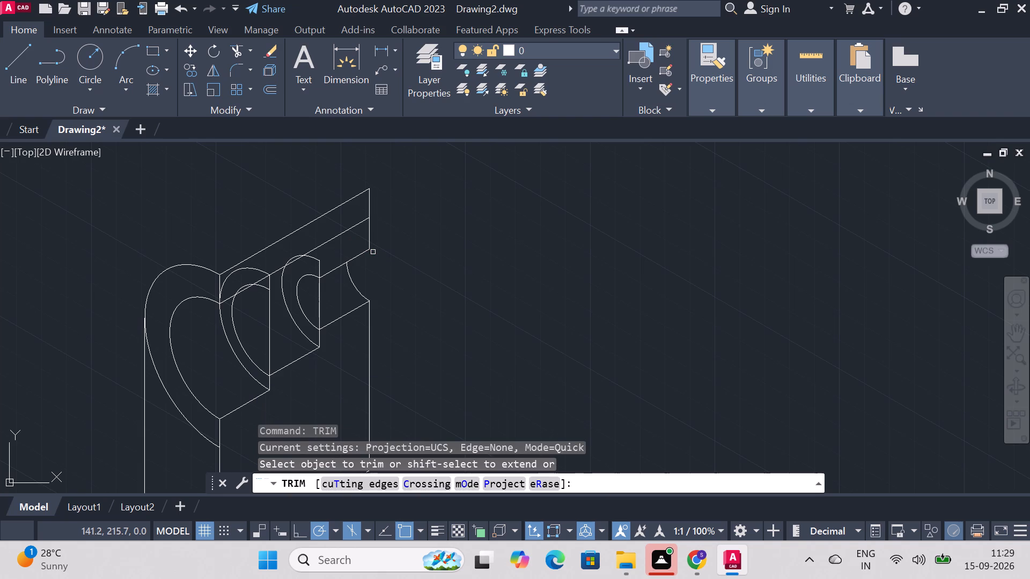
pyautogui.click(240, 268)
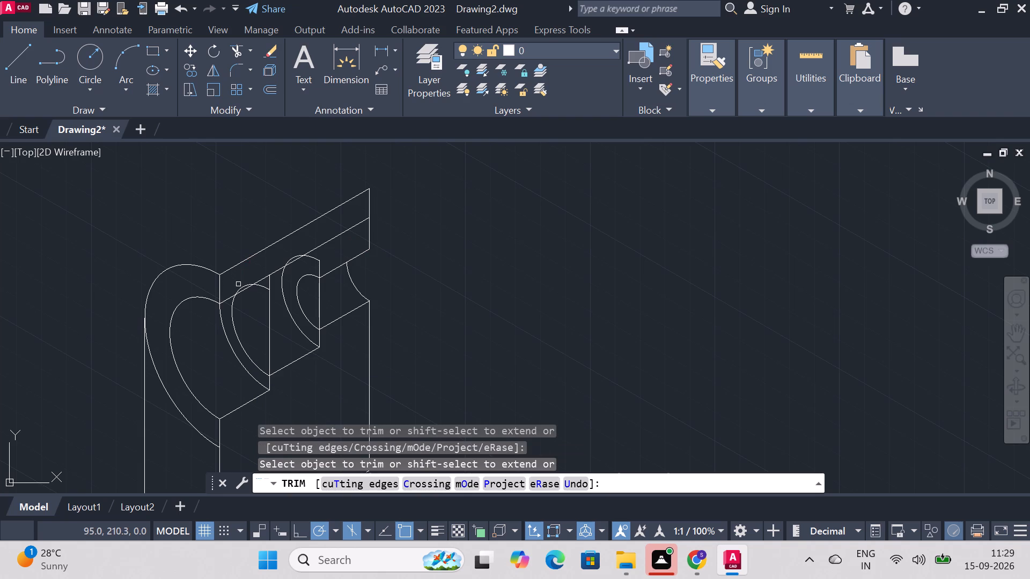
pyautogui.click(242, 285)
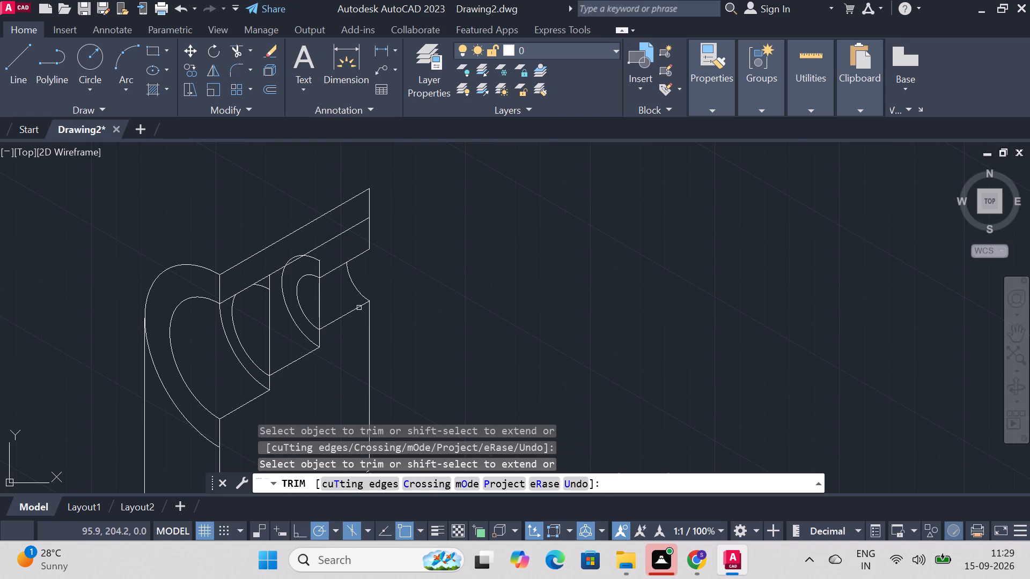
pyautogui.click(296, 255)
pyautogui.press('l')
pyautogui.press('Escape')
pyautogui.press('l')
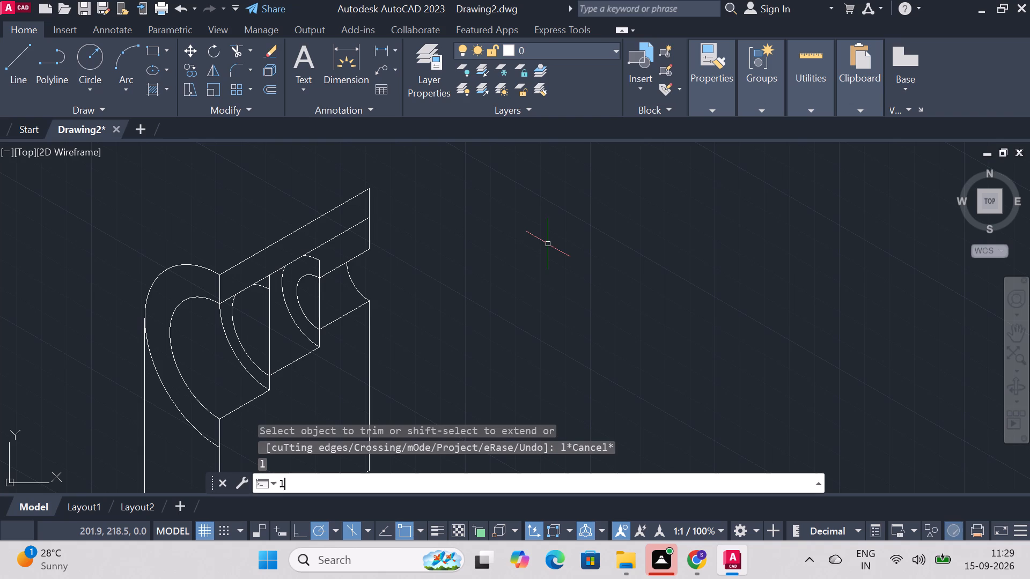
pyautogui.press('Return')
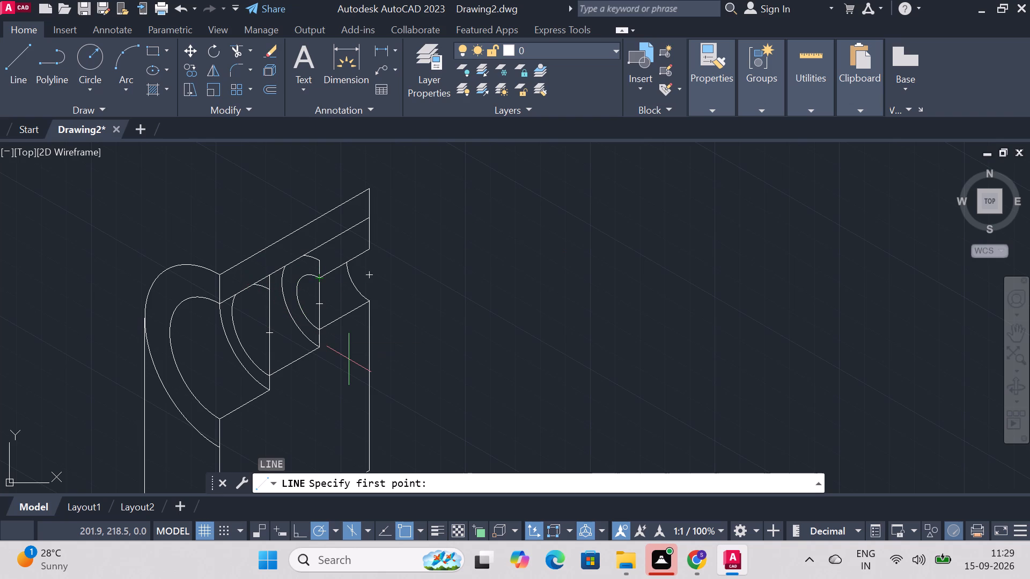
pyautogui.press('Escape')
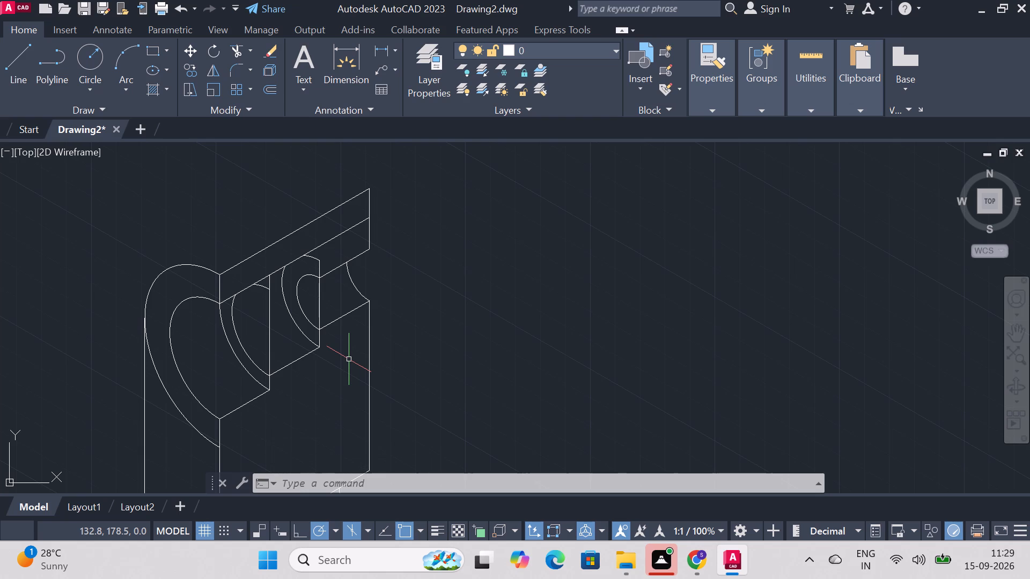
# Trim away the front ring's outer arc below the point where it meets the upright's outer vertical edge.
pyautogui.write('tri')
pyautogui.press('m')
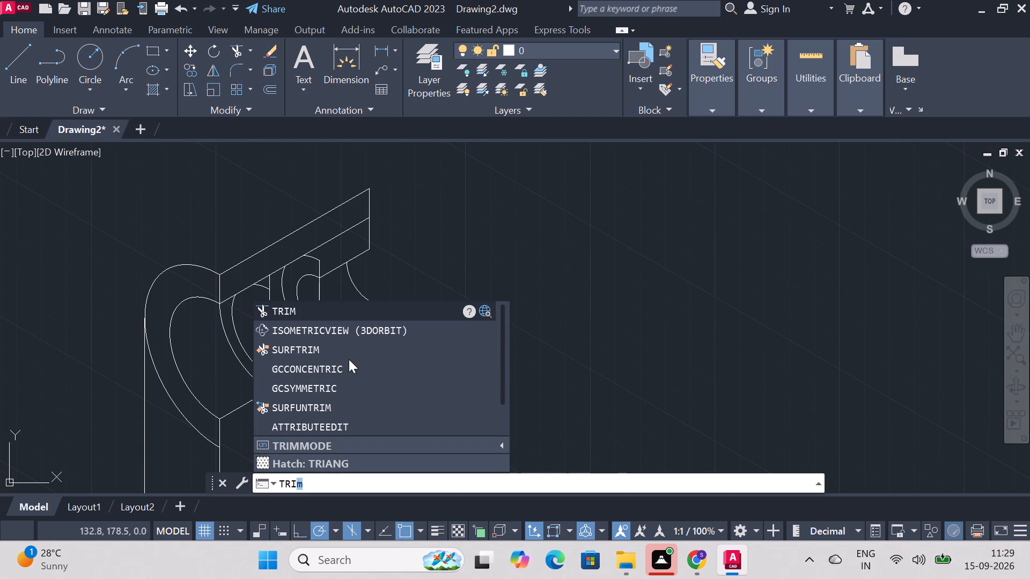
pyautogui.press('Return')
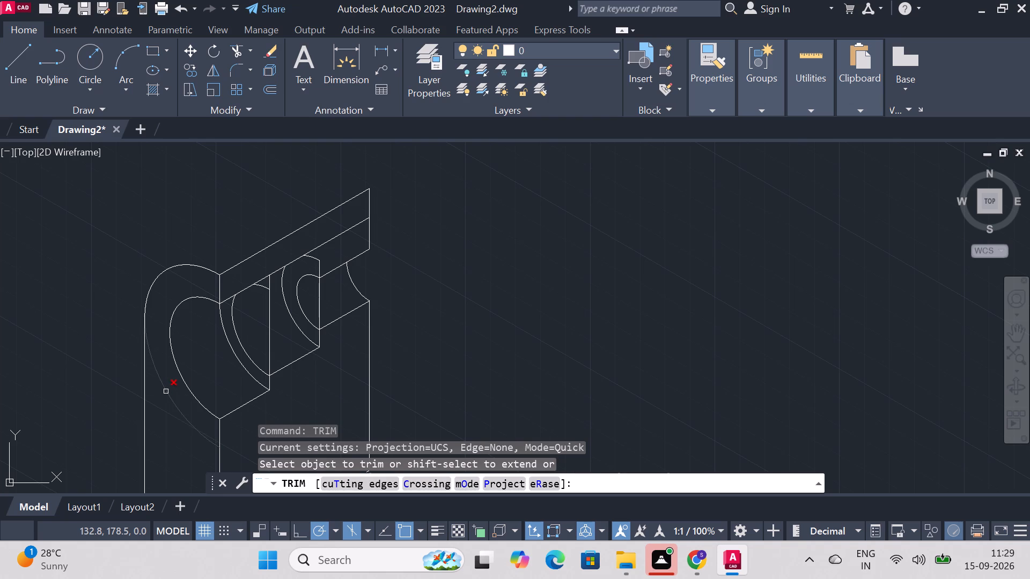
pyautogui.click(165, 391)
pyautogui.press('Escape')
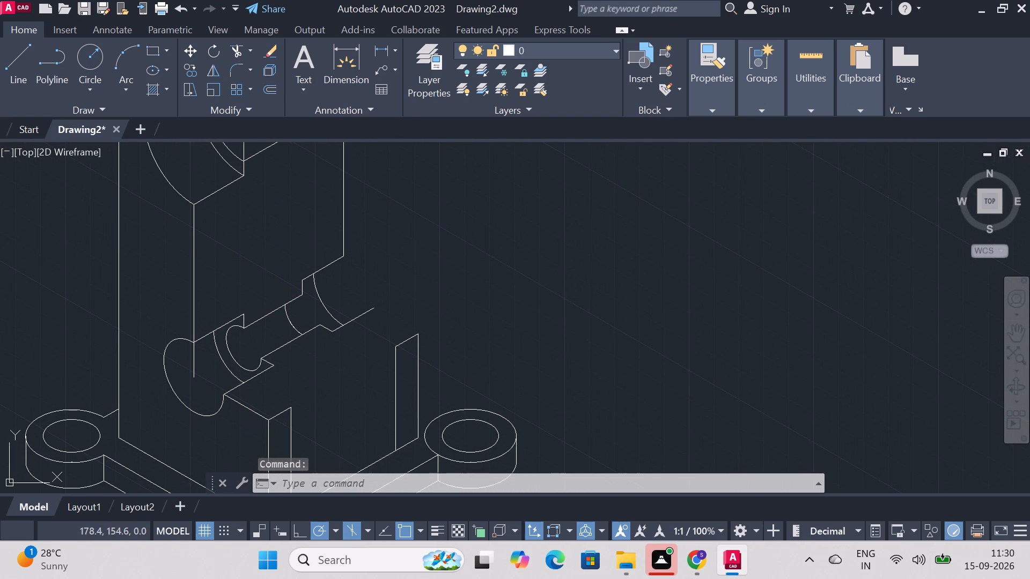
# Draw a line from the rear wall's outer top corner to the free end of the lower bore's 30° section edge.
pyautogui.press('l')
pyautogui.press('Return')
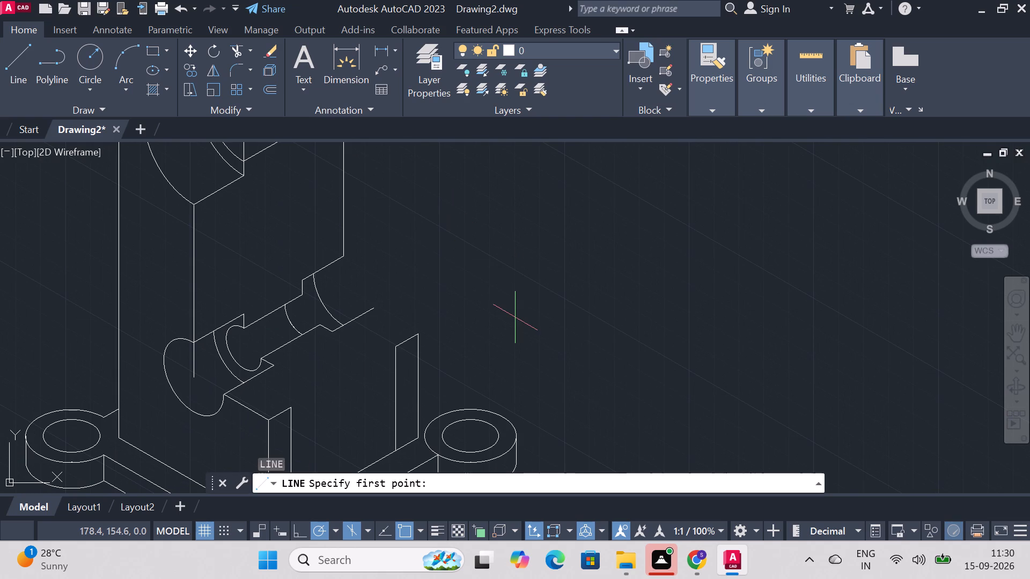
pyautogui.click(414, 331)
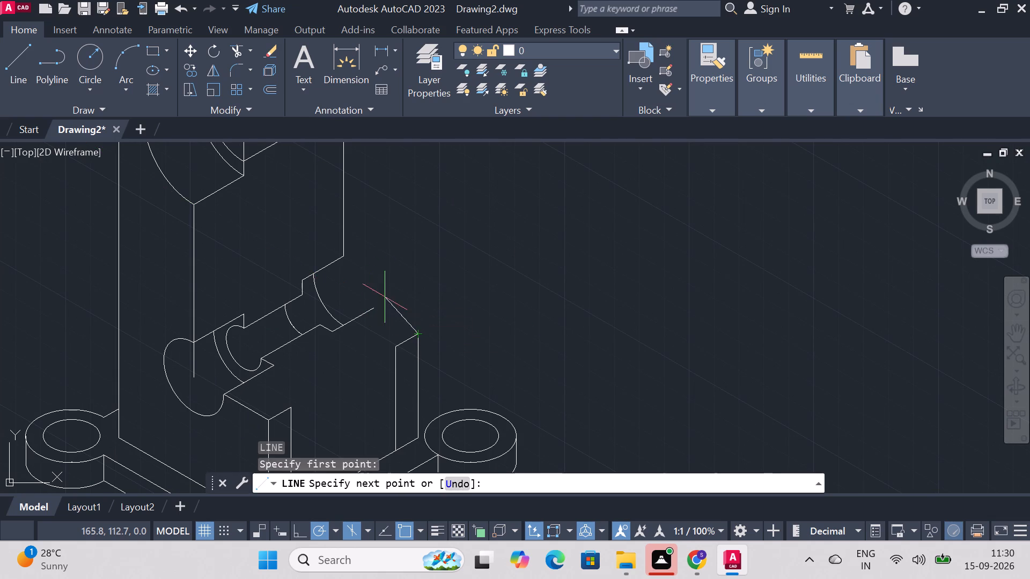
pyautogui.click(373, 309)
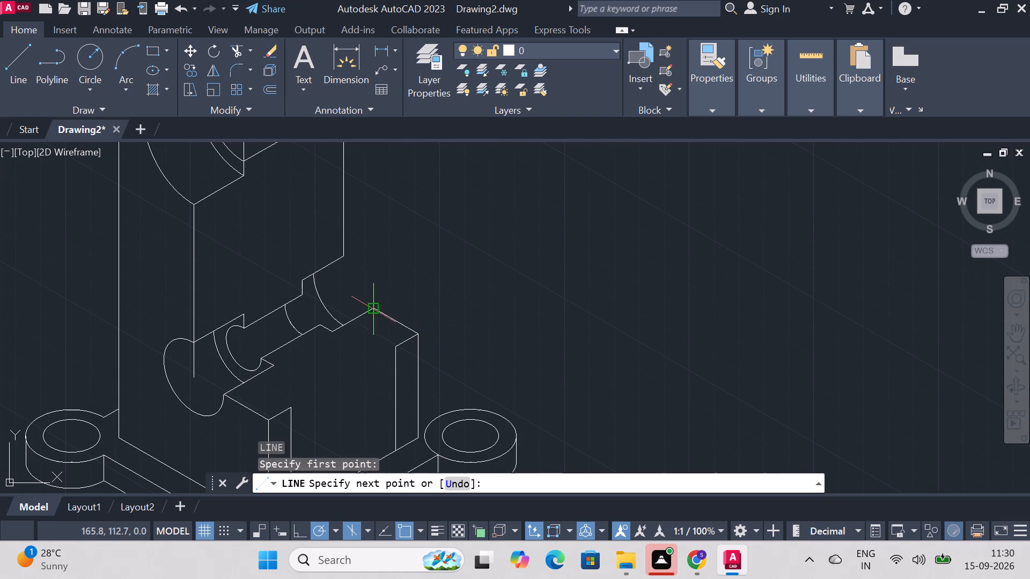
pyautogui.press('Escape')
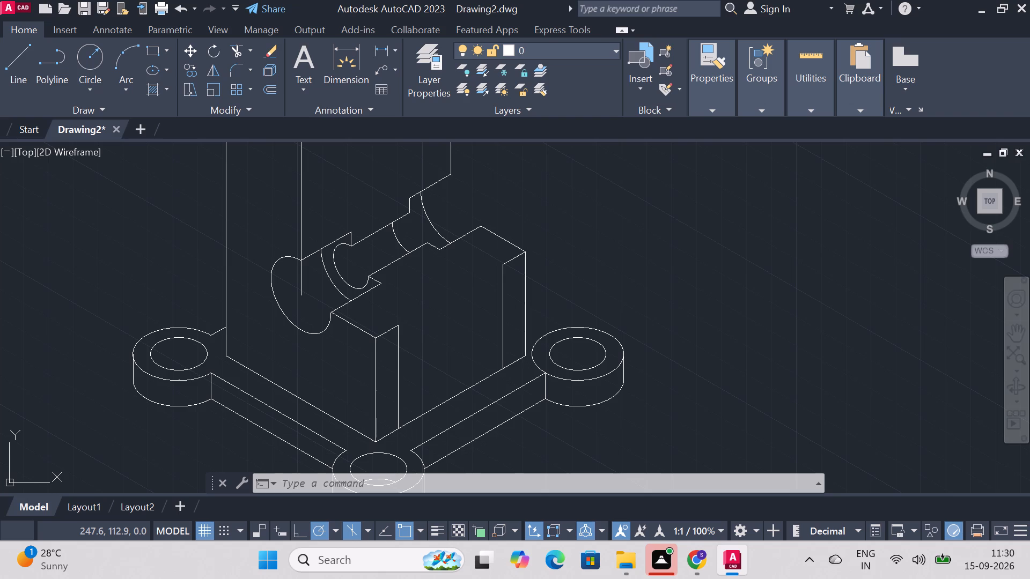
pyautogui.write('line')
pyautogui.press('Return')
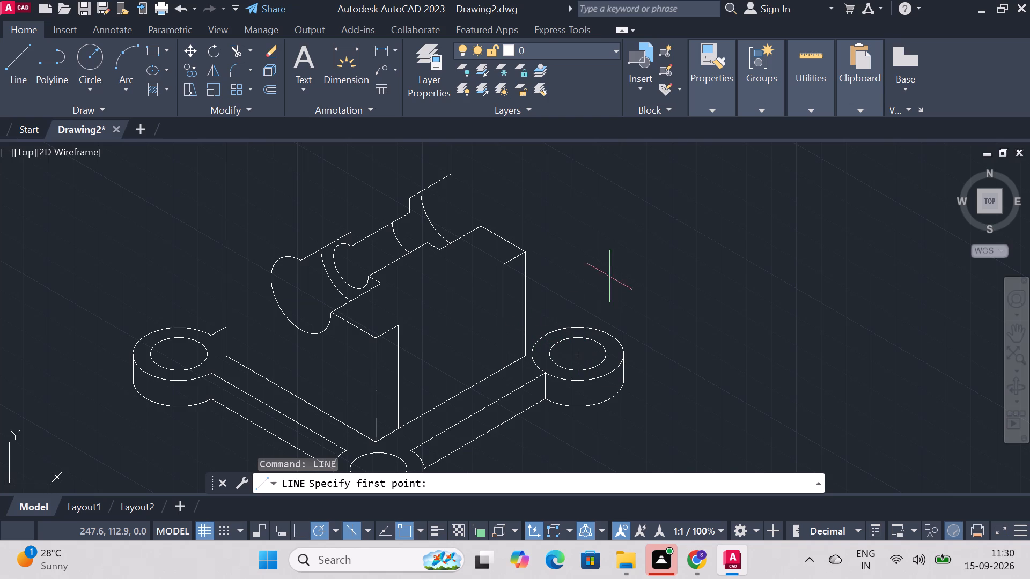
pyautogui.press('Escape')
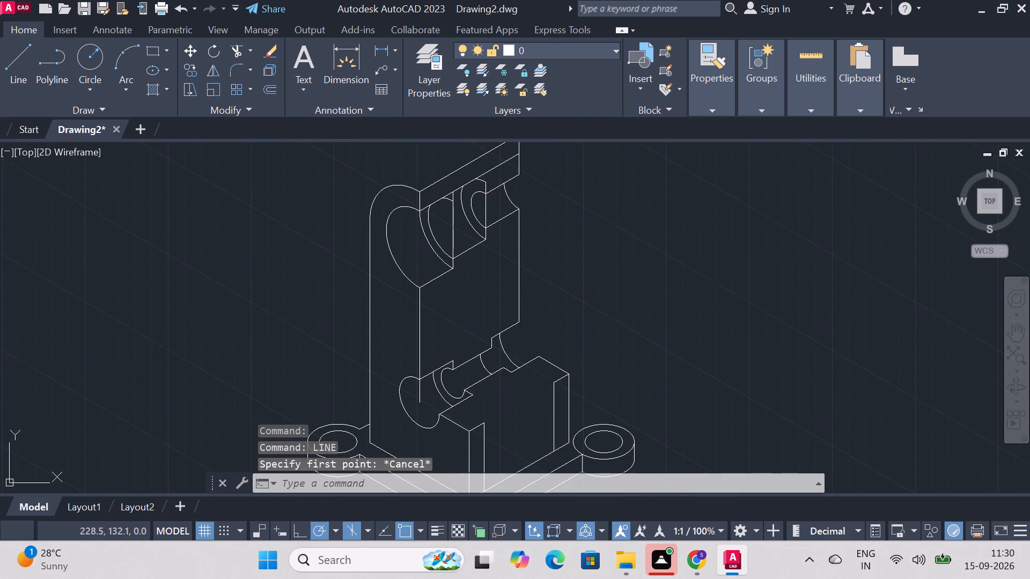
# Trim the segments of the two vertical step lines that cross the open space inside the upper stepped bore.
pyautogui.write('trim')
pyautogui.press('Return')
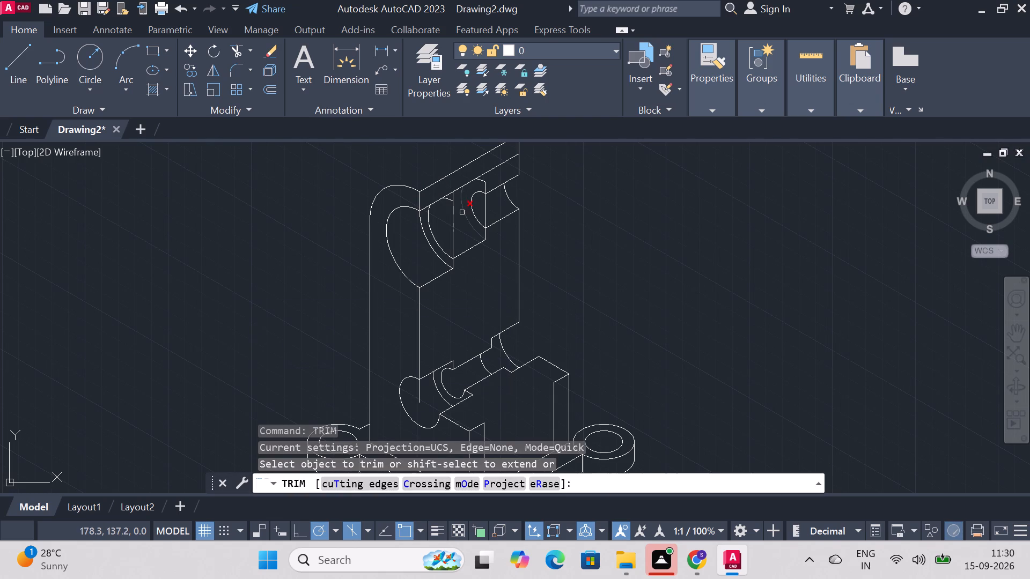
pyautogui.click(450, 227)
pyautogui.click(457, 239)
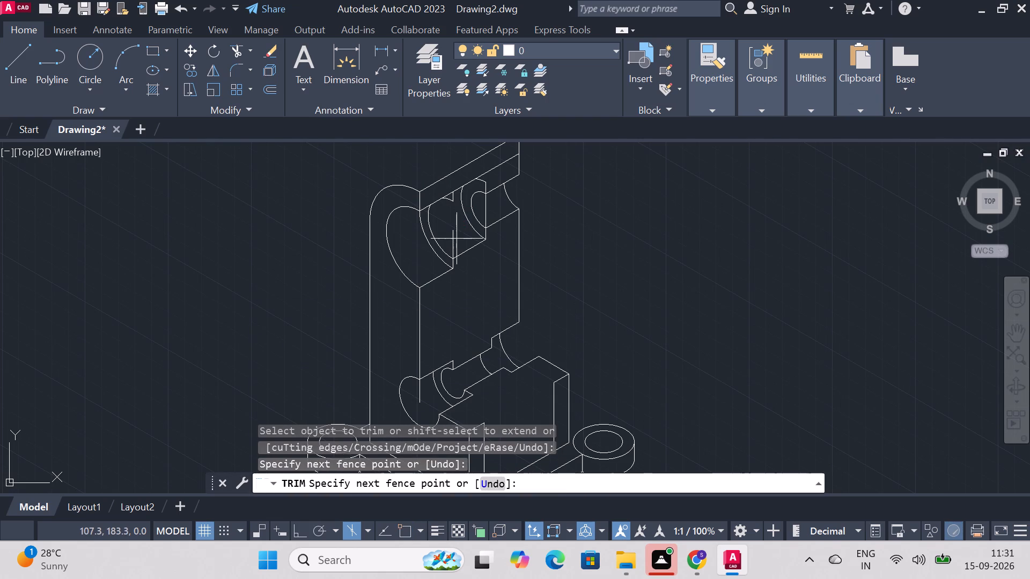
pyautogui.click(454, 240)
pyautogui.click(485, 210)
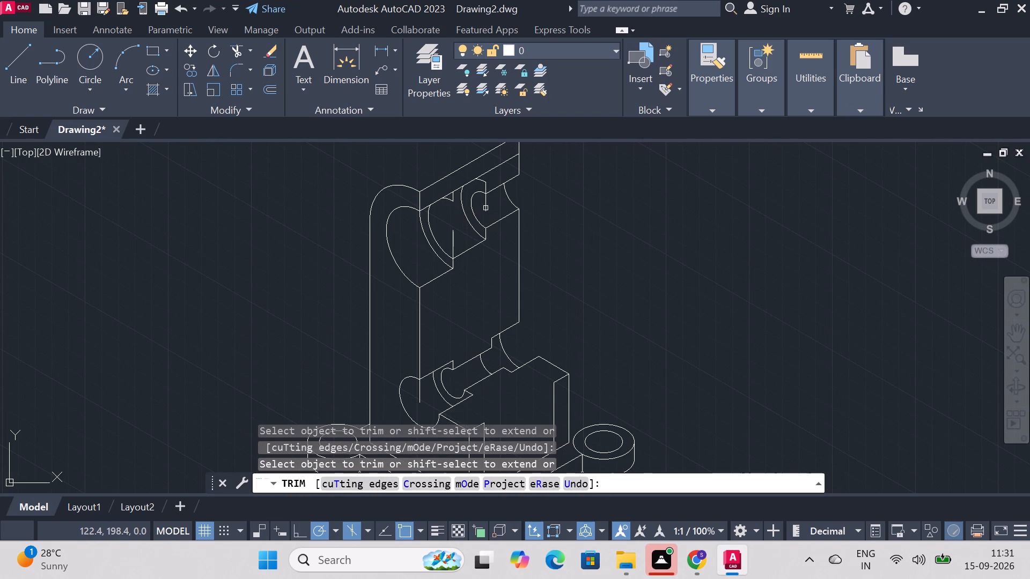
pyautogui.click(487, 204)
pyautogui.click(452, 243)
pyautogui.press('Escape')
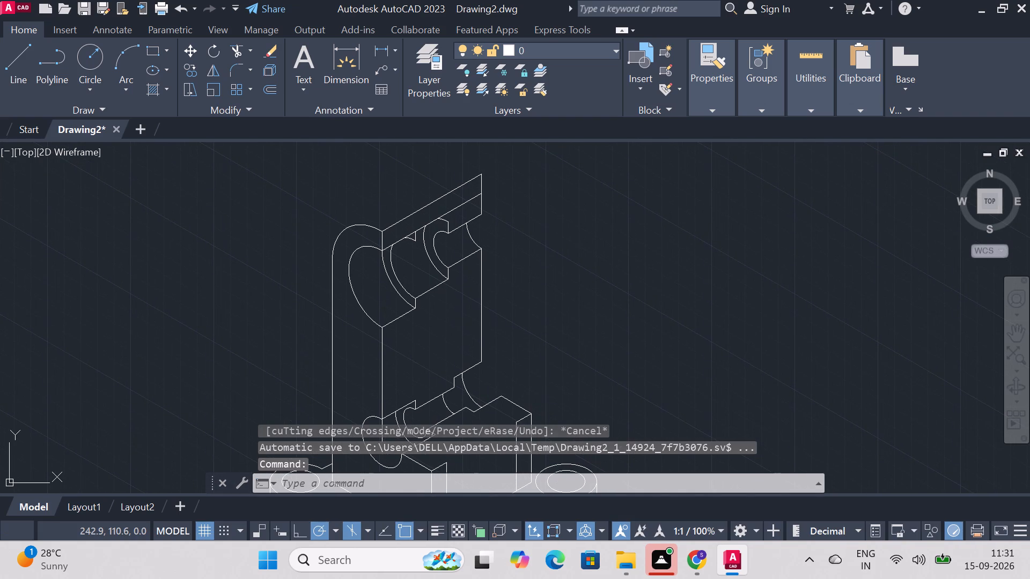
# Draw a line from the upright's front top corner 30 units along the 30° top edge and 6 units vertically up.
pyautogui.press('l')
pyautogui.press('Return')
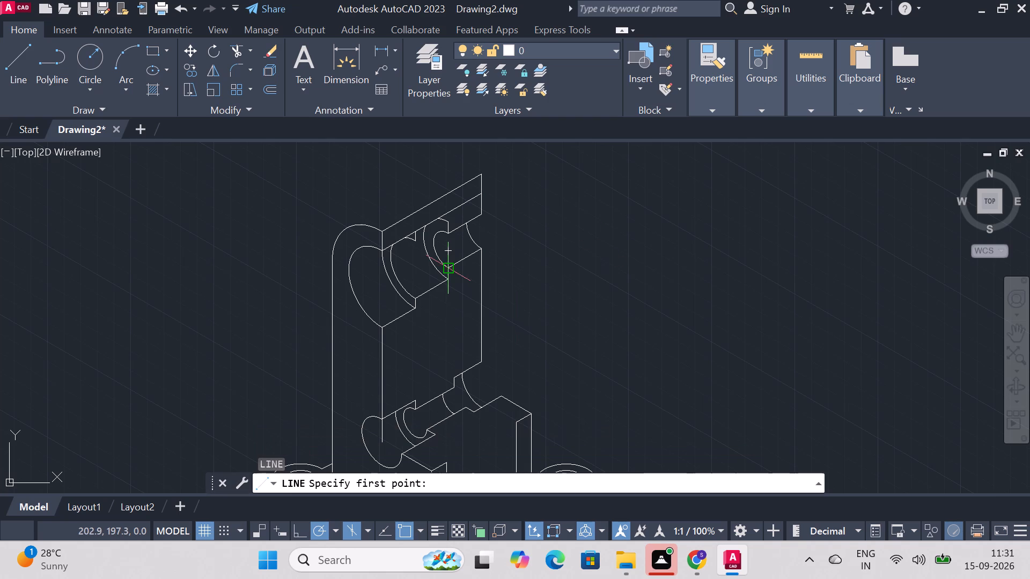
pyautogui.click(384, 231)
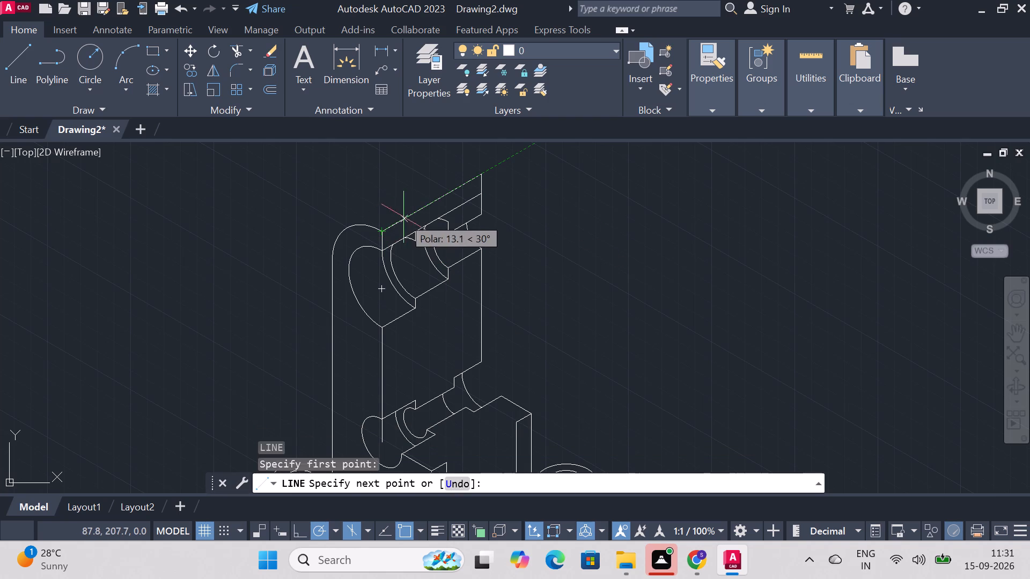
pyautogui.write('30')
pyautogui.press('Return')
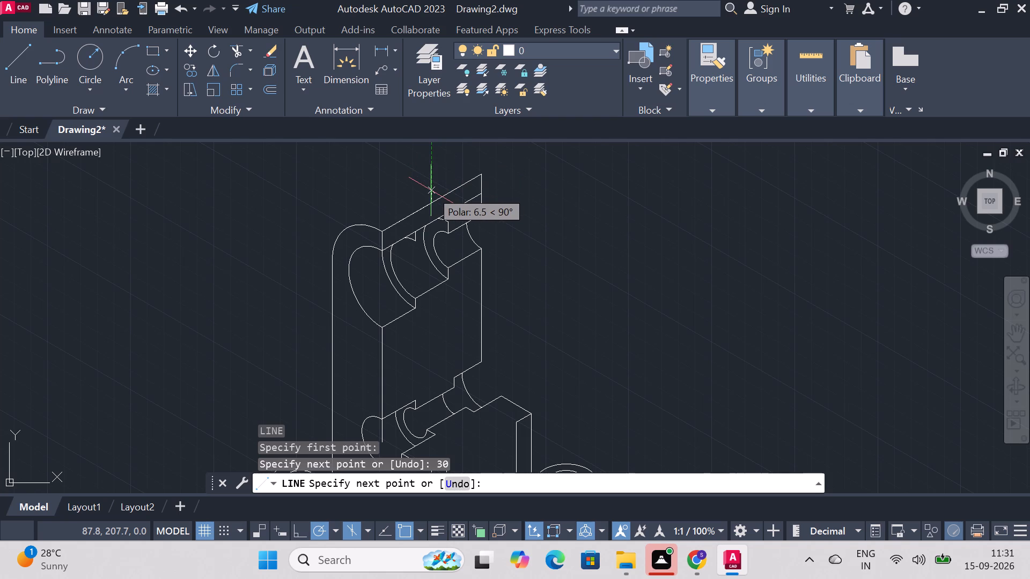
pyautogui.press('6')
pyautogui.press('Return')
pyautogui.press('Escape')
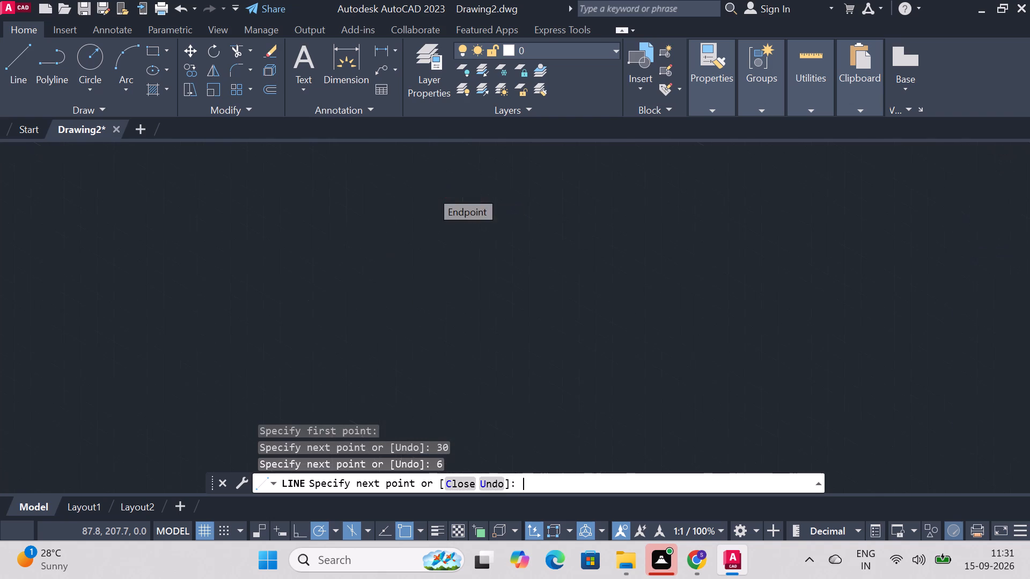
# Trim the overlapping 30° segment on the top edge between the front corner and the short vertical line.
pyautogui.write('trim')
pyautogui.press('Return')
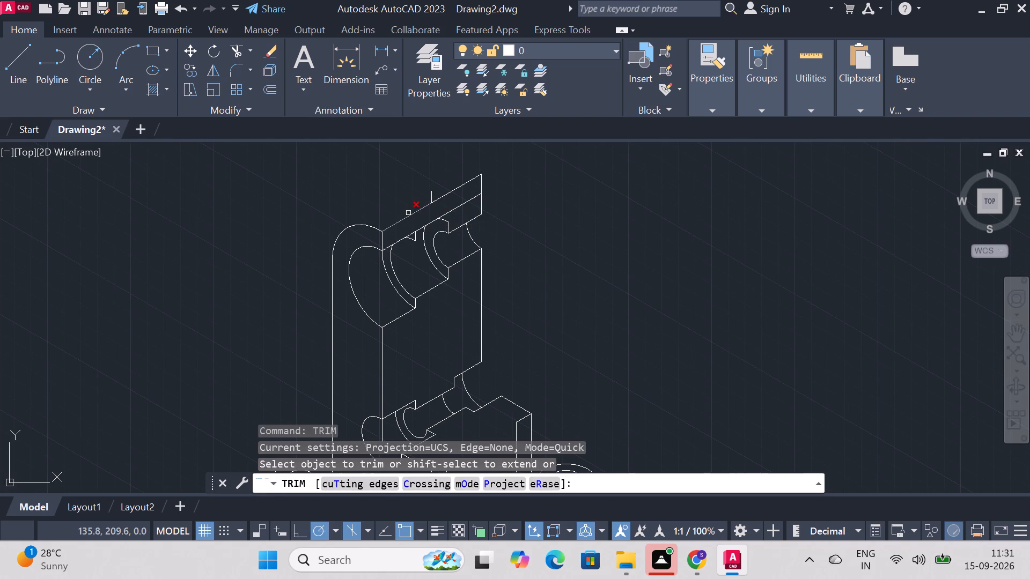
pyautogui.click(408, 213)
pyautogui.press('Escape')
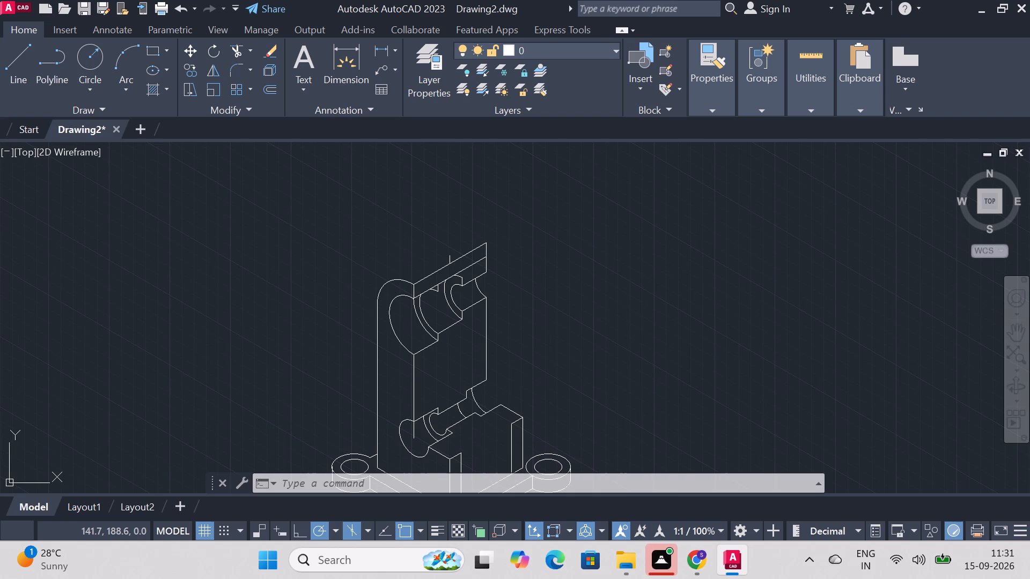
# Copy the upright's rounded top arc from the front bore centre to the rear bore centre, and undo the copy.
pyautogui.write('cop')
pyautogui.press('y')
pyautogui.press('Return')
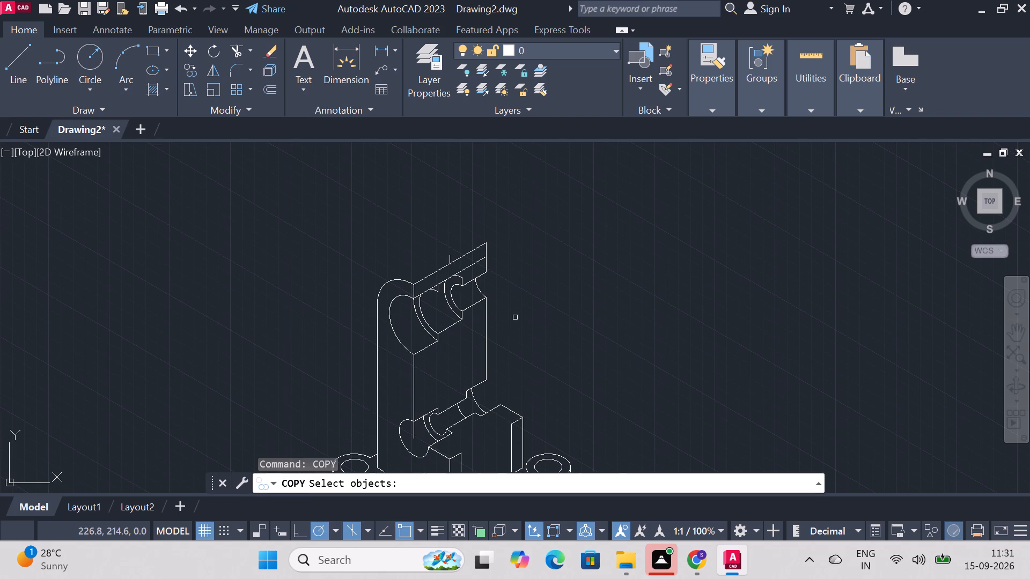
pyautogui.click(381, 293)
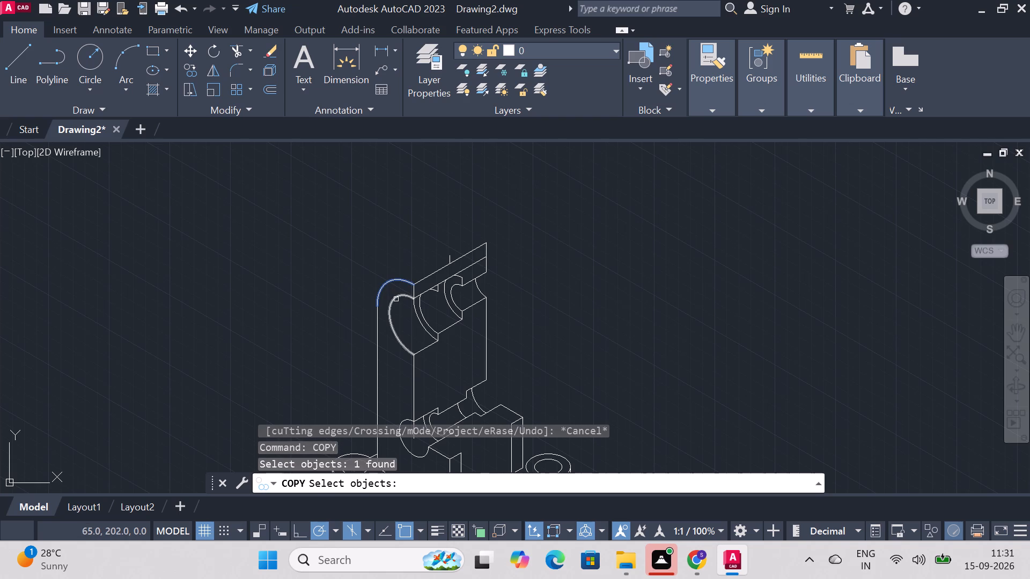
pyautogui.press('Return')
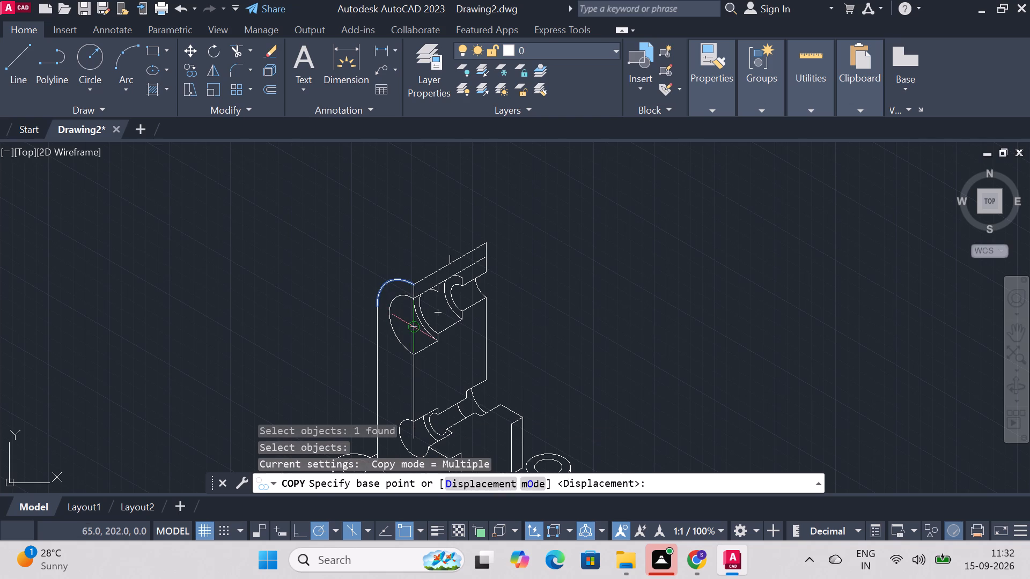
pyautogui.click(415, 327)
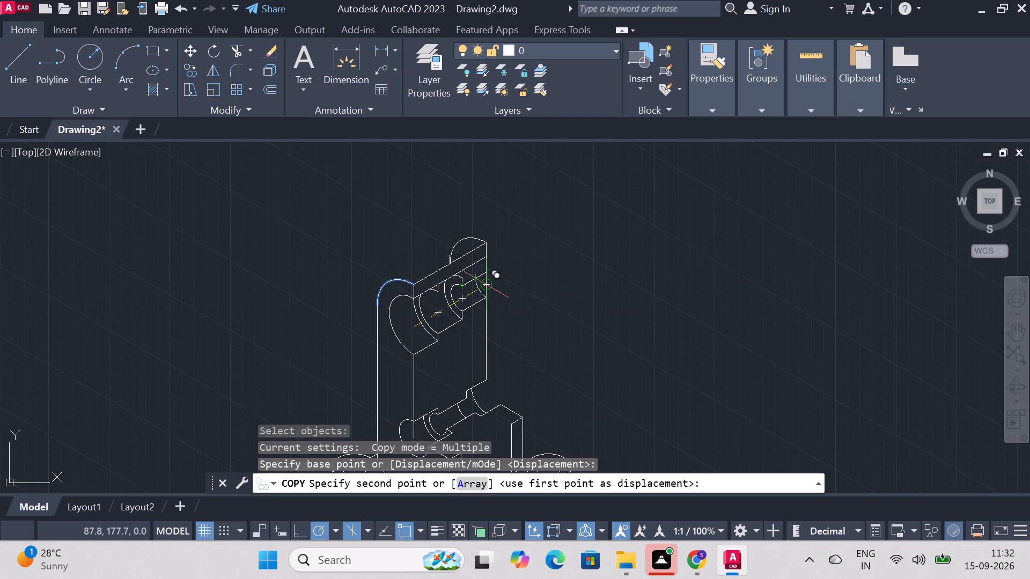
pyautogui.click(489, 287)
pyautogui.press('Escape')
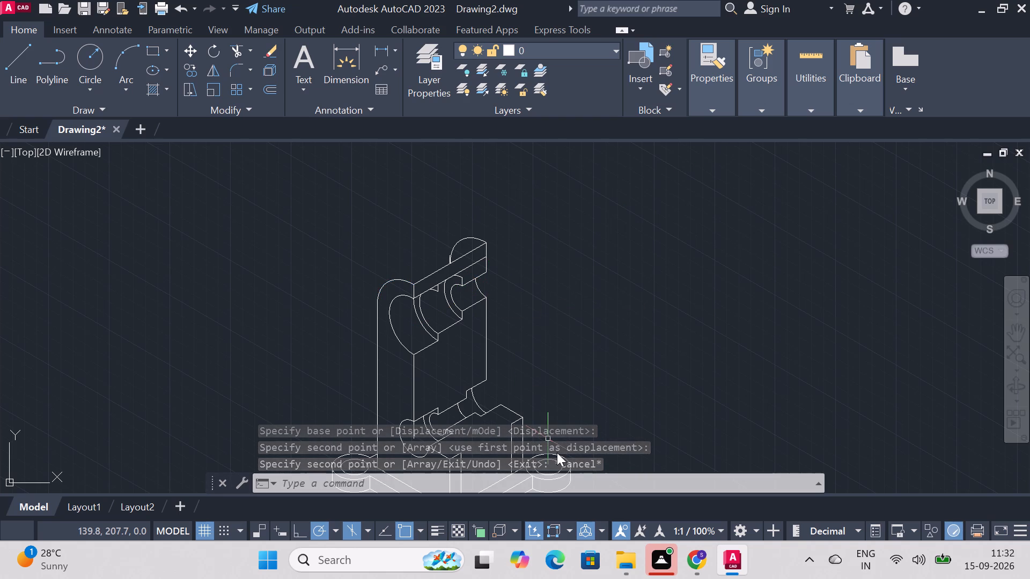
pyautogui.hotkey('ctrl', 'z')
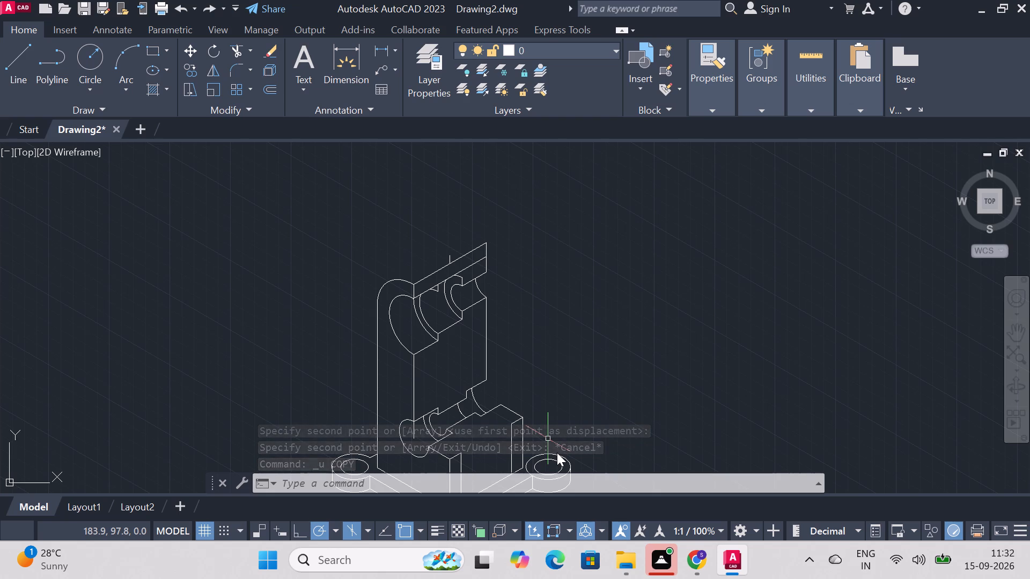
# Draw a radius 4 isocircle in the top isoplane, centred on the upper end of the short vertical line.
pyautogui.write('el')
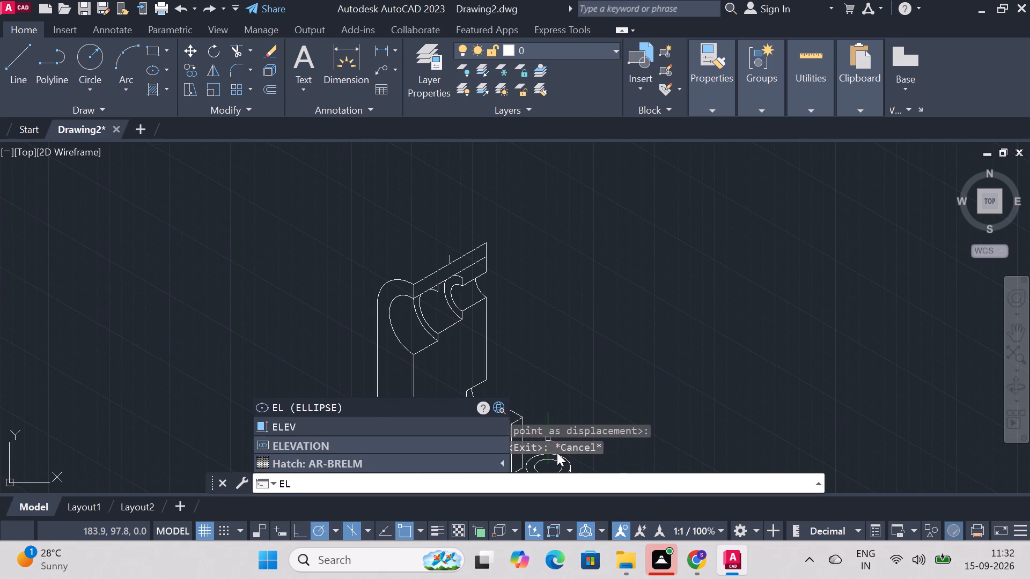
pyautogui.press('Return')
pyautogui.write('iso')
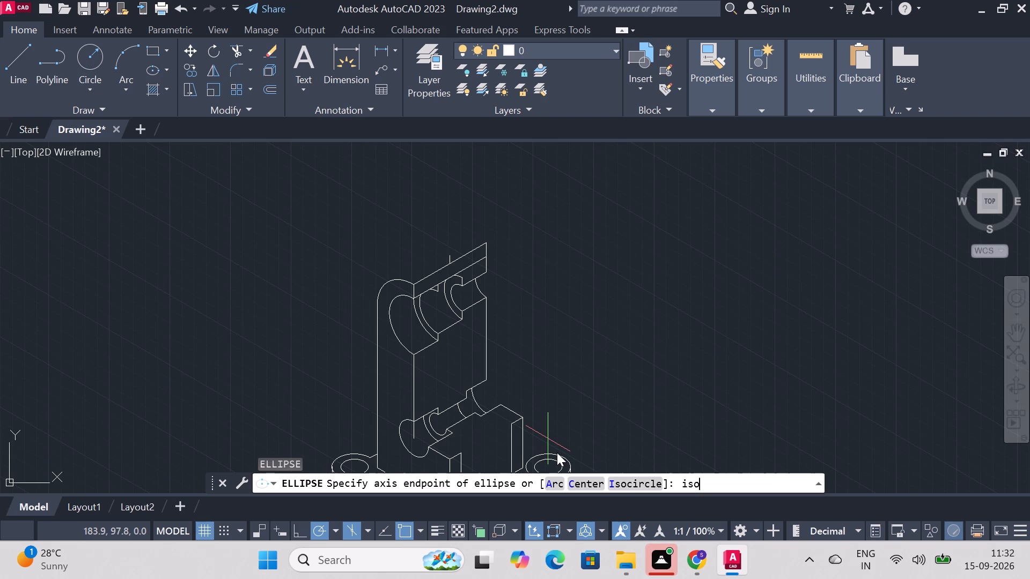
pyautogui.press('Return')
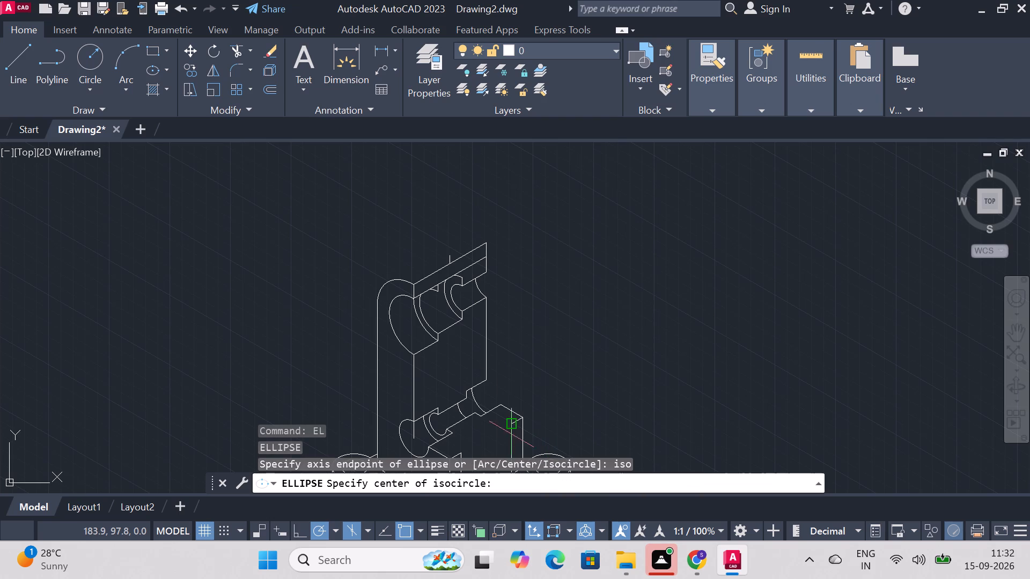
pyautogui.click(450, 253)
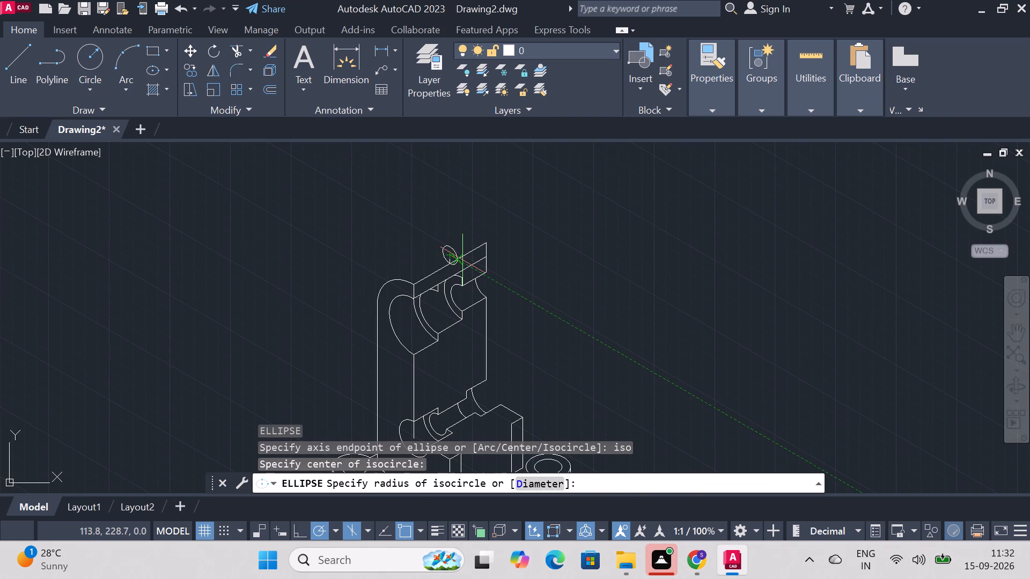
pyautogui.press('F5')
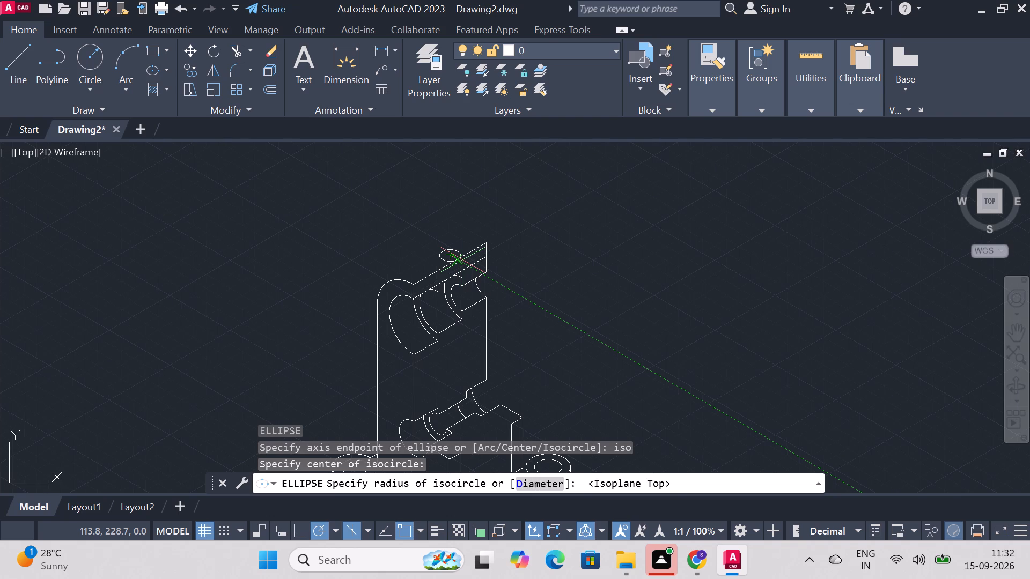
pyautogui.press('4')
pyautogui.press('Return')
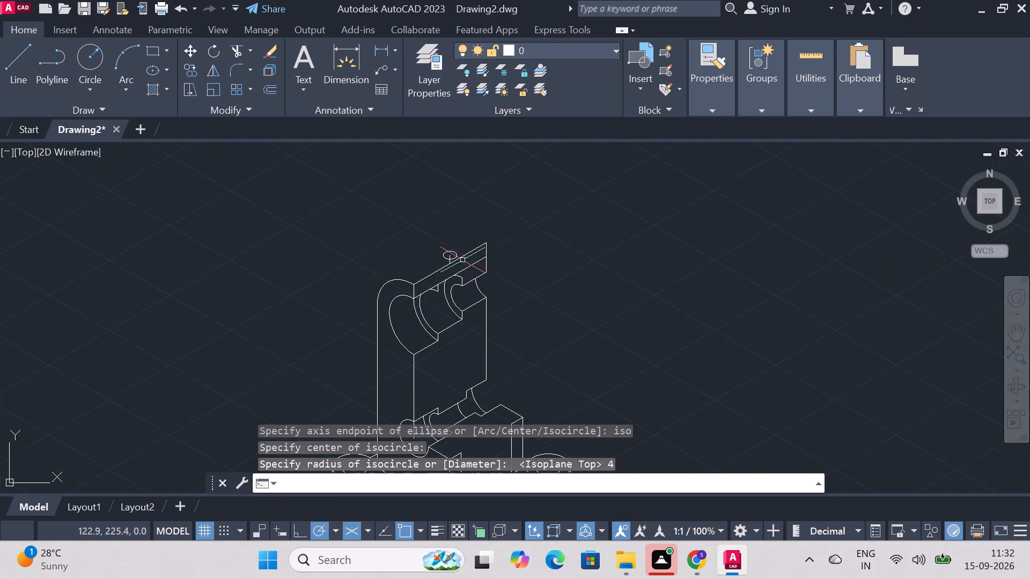
# Draw a concentric radius 8 isocircle around the small isocircle above the top edge.
pyautogui.write('el')
pyautogui.press('Return')
pyautogui.write('iso')
pyautogui.press('Return')
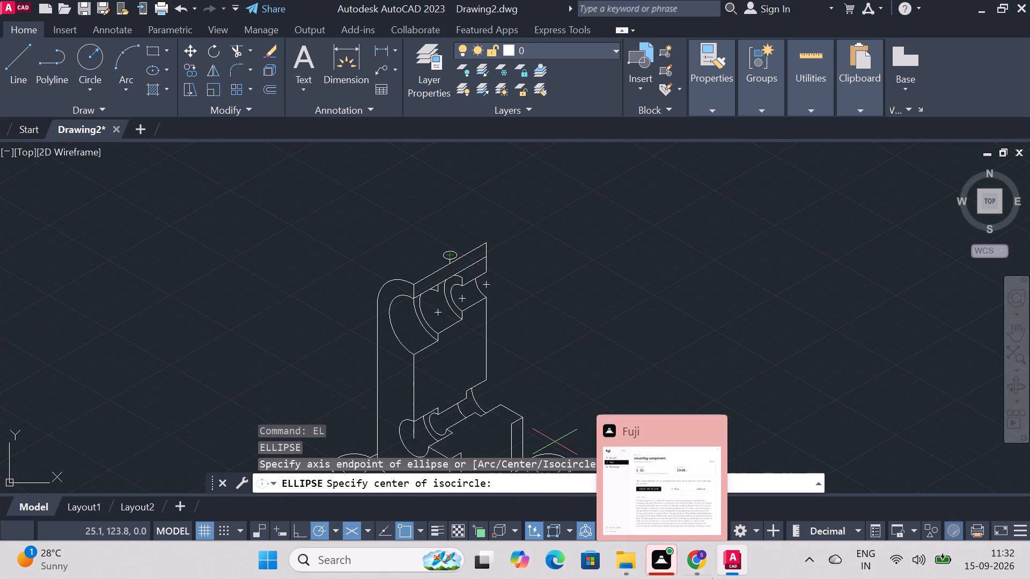
pyautogui.click(655, 565)
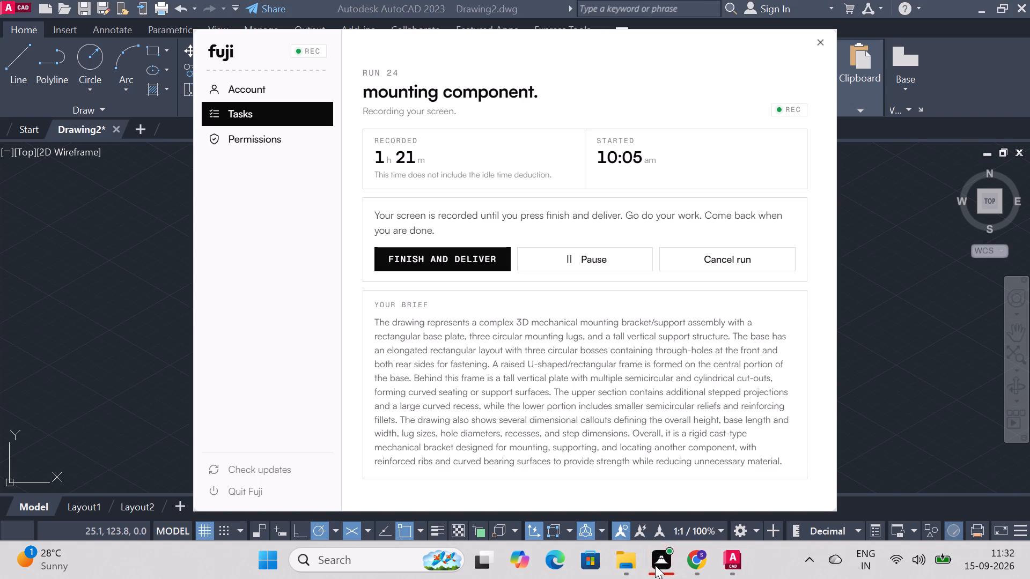
pyautogui.click(900, 270)
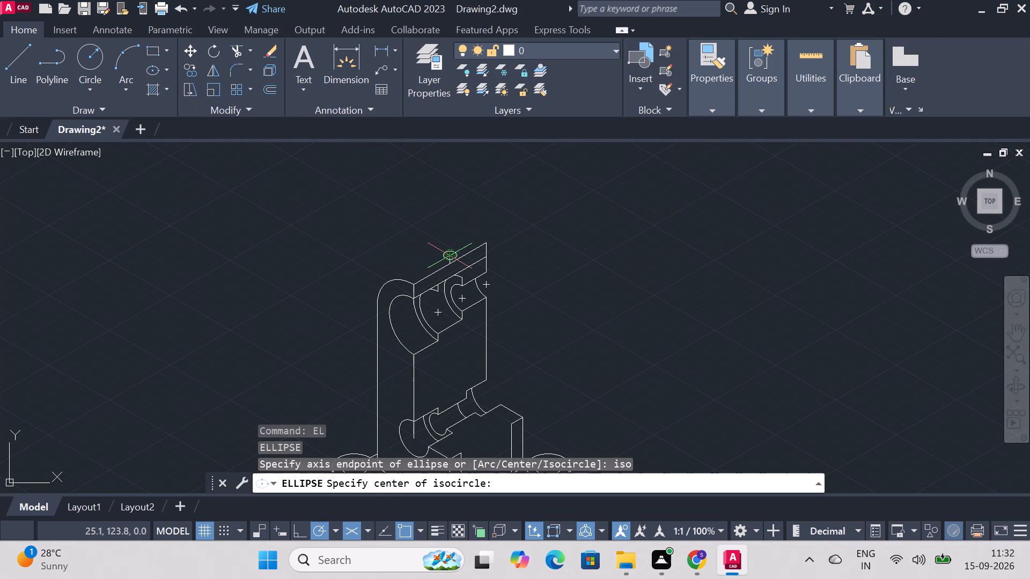
pyautogui.click(448, 257)
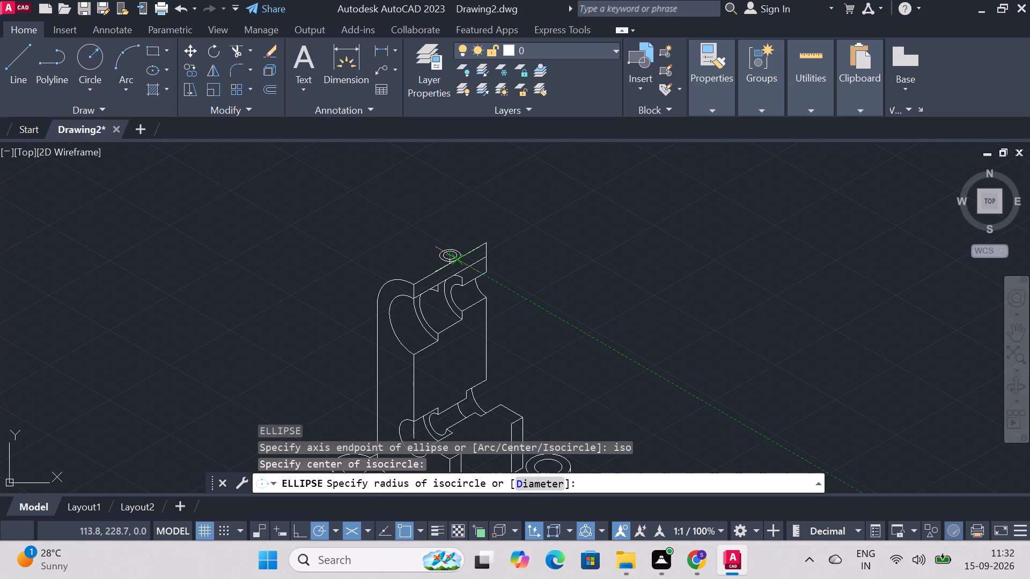
pyautogui.press('8')
pyautogui.press('Return')
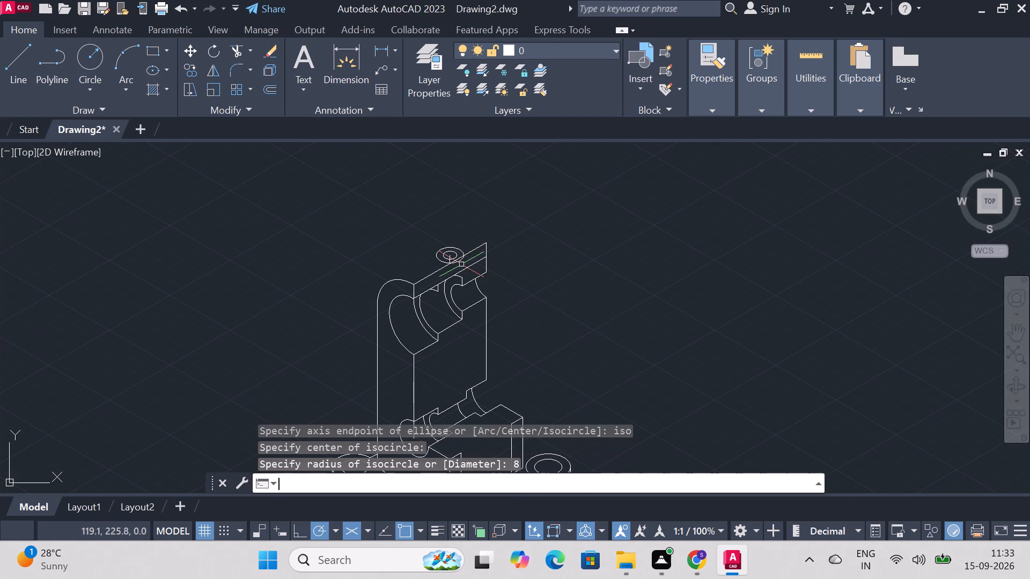
pyautogui.press('Escape')
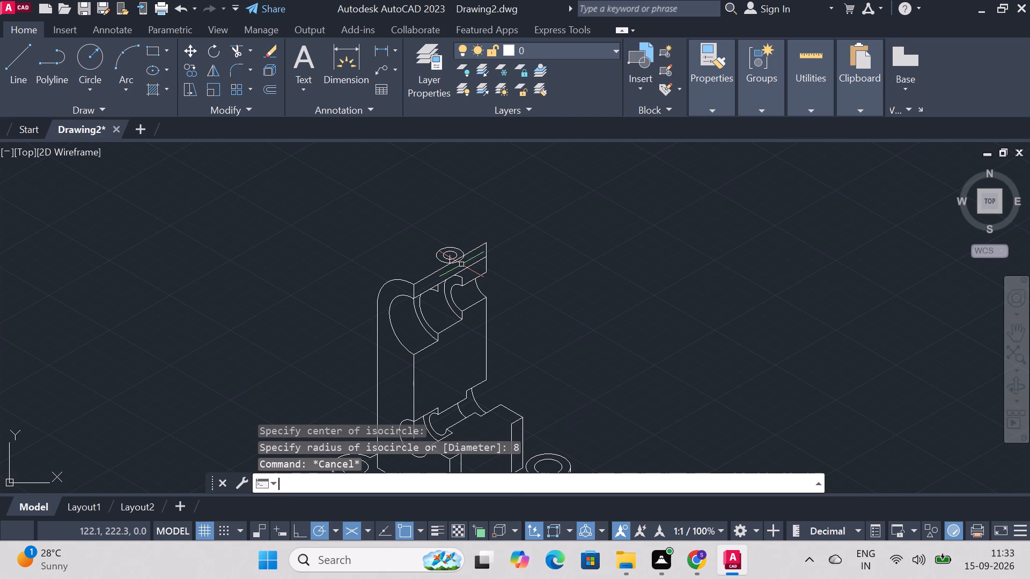
# Draw a 30° line from the isocircles' common centre extending beyond the rear end of the upright's top edge.
pyautogui.press('l')
pyautogui.press('Return')
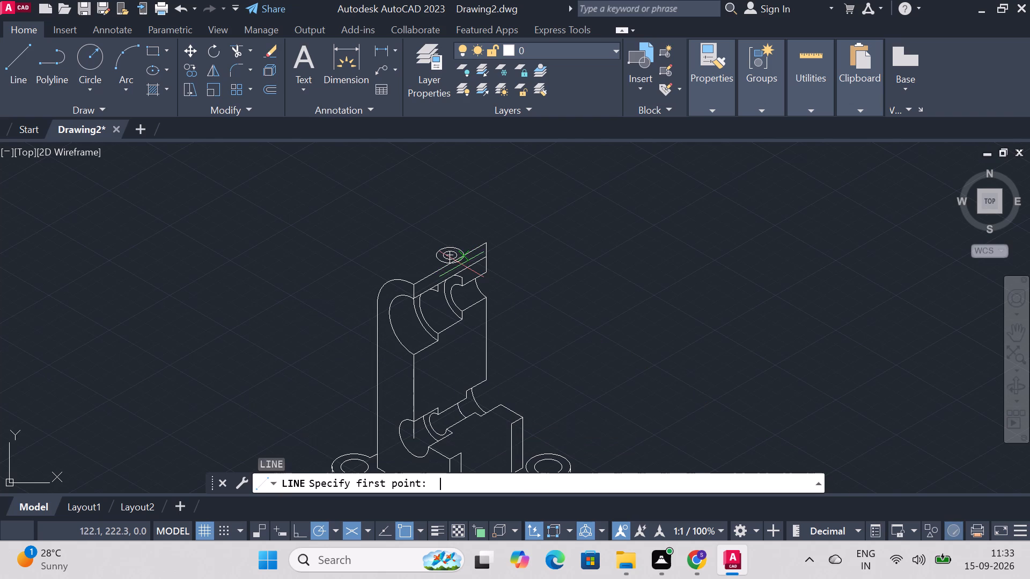
pyautogui.click(452, 255)
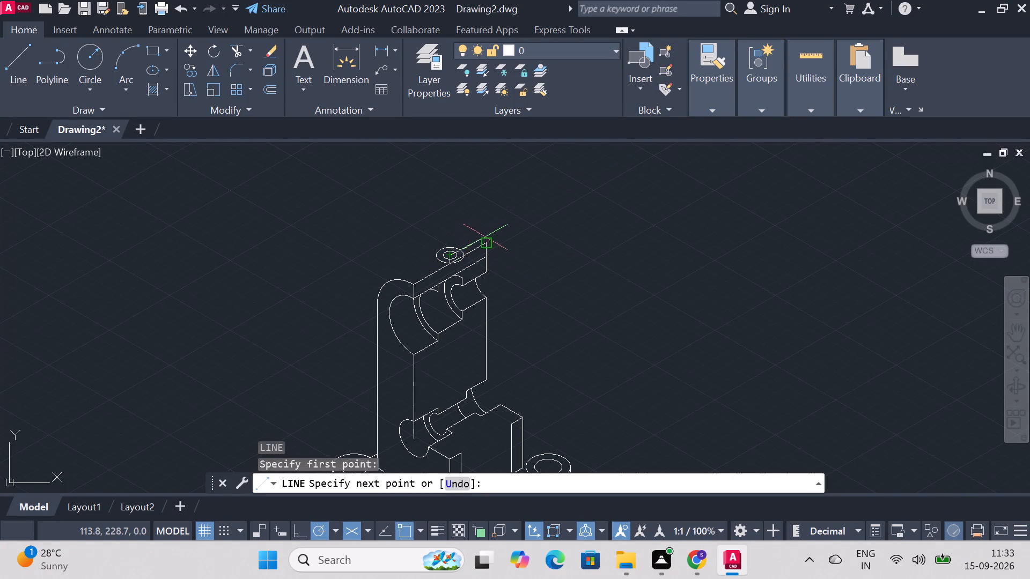
pyautogui.click(509, 213)
pyautogui.press('Escape')
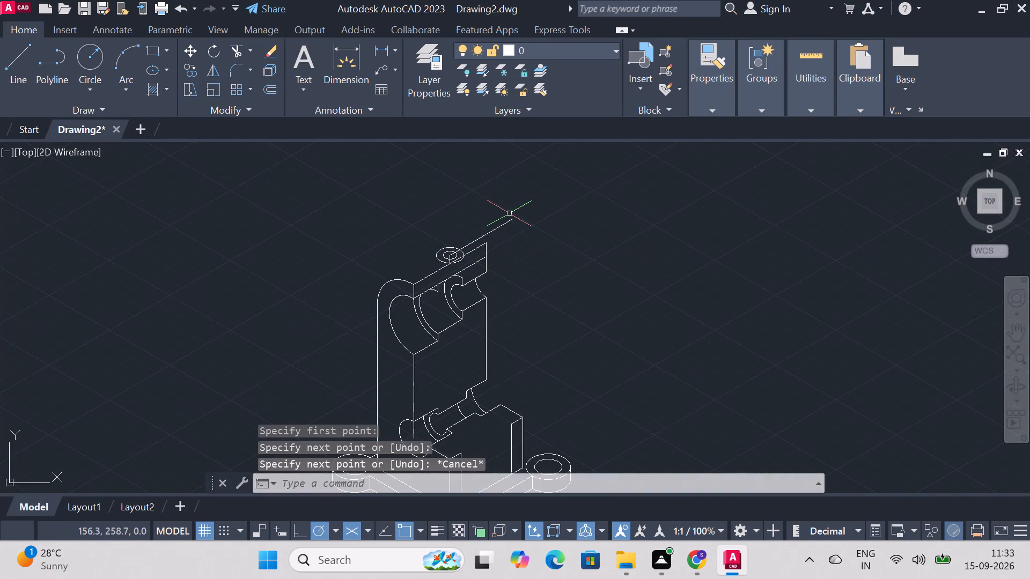
# Draw a line of about 20 units at 210° from the isocircles' common centre, extending past the outer isocircle toward the upright's front.
pyautogui.press('l')
pyautogui.press('Return')
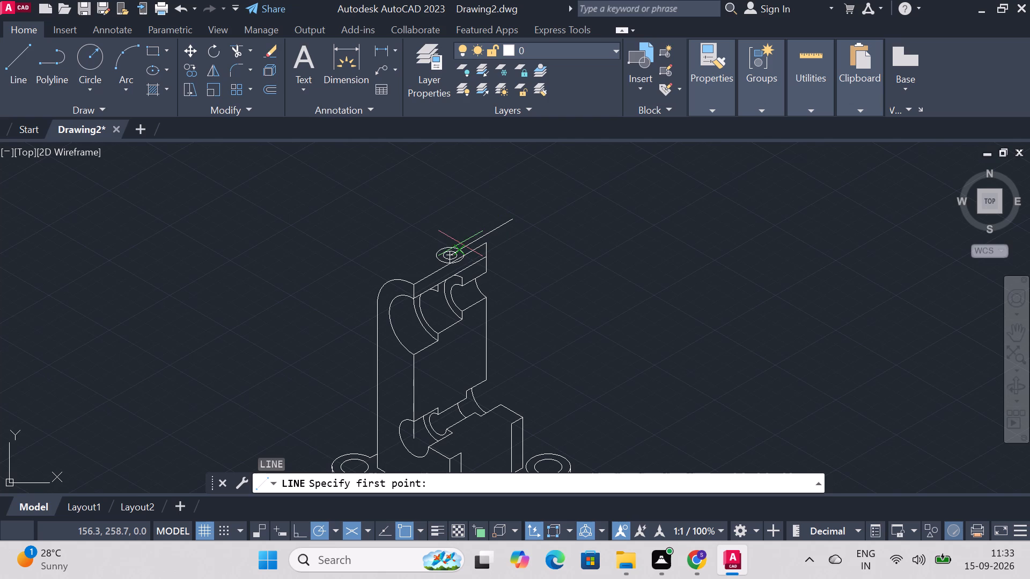
pyautogui.click(446, 251)
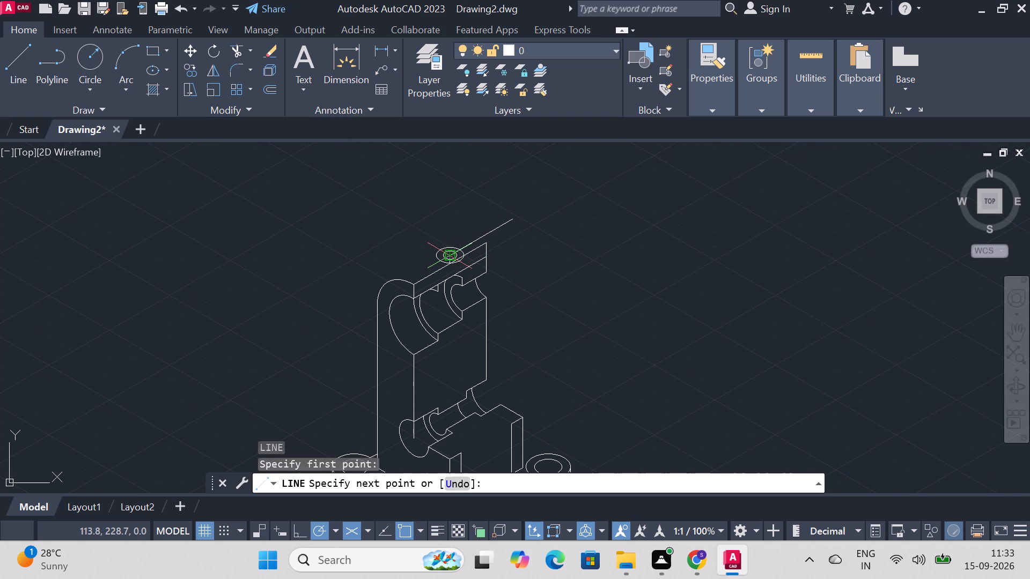
pyautogui.click(431, 277)
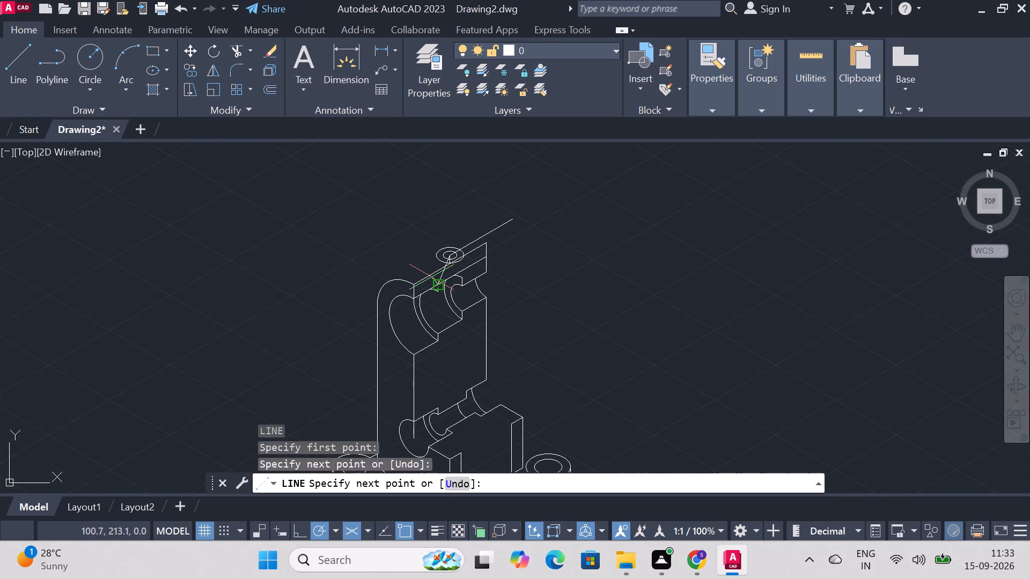
pyautogui.hotkey('ctrl', 'z')
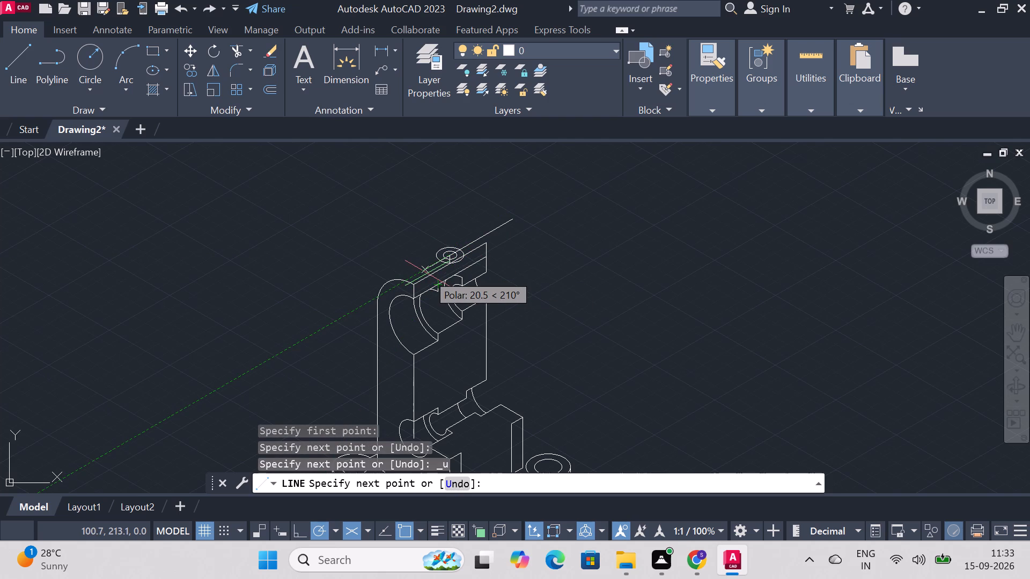
pyautogui.click(427, 273)
pyautogui.press('Escape')
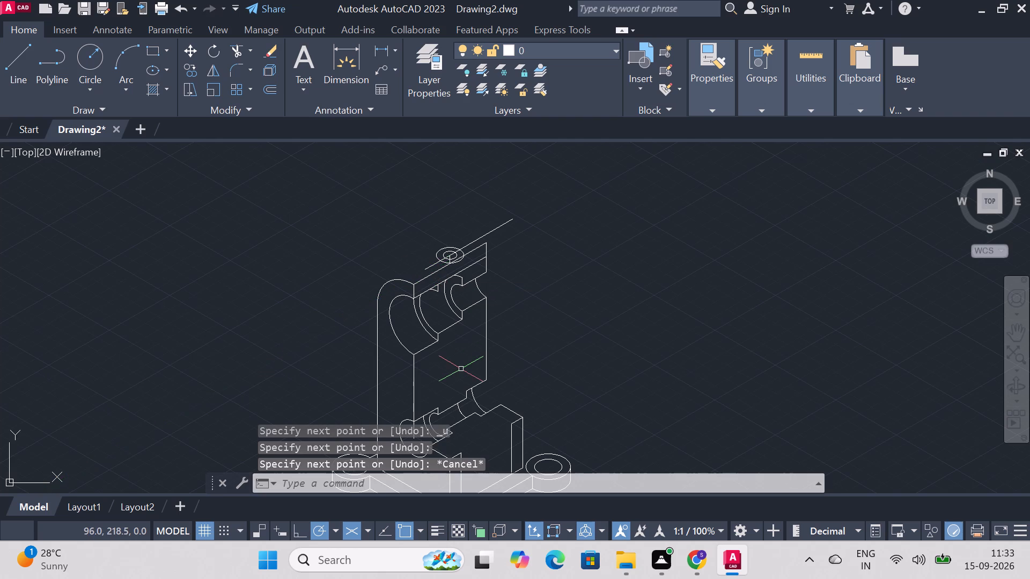
pyautogui.press('Escape')
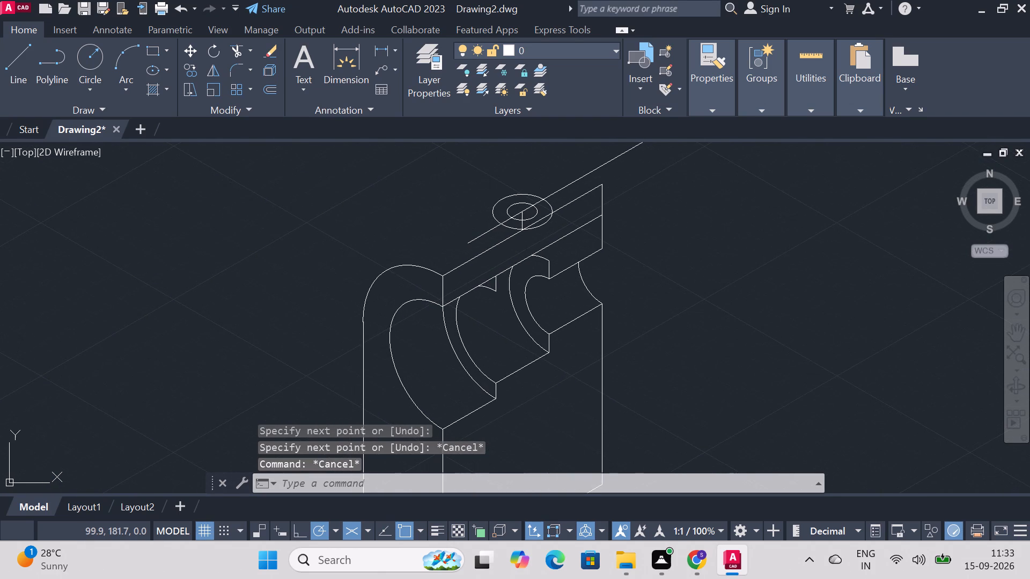
# Trim away the front half of the outer isocircle and the whole short vertical line below the common centre, including its leftover stub.
pyautogui.write('trim')
pyautogui.press('Return')
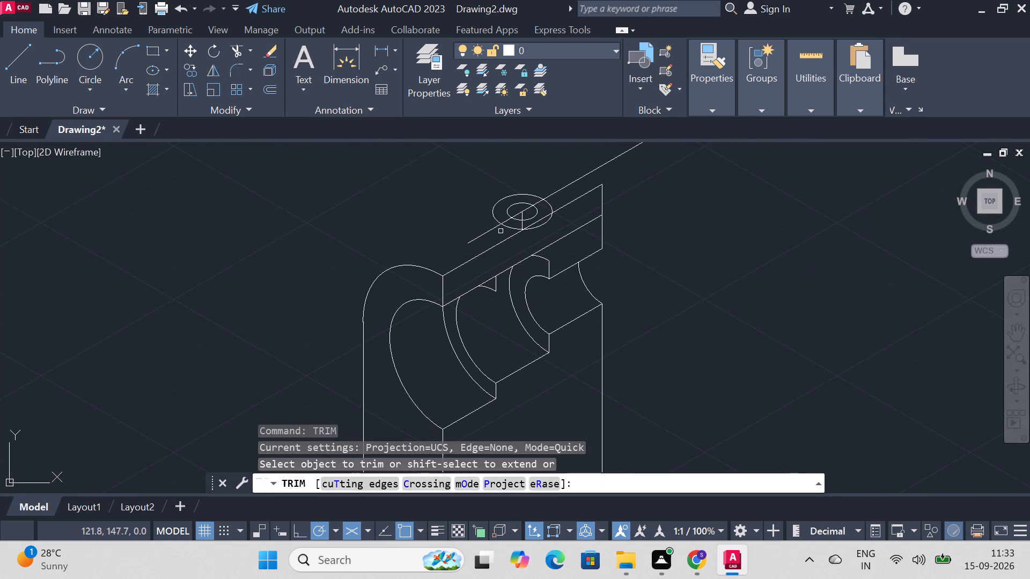
pyautogui.click(511, 229)
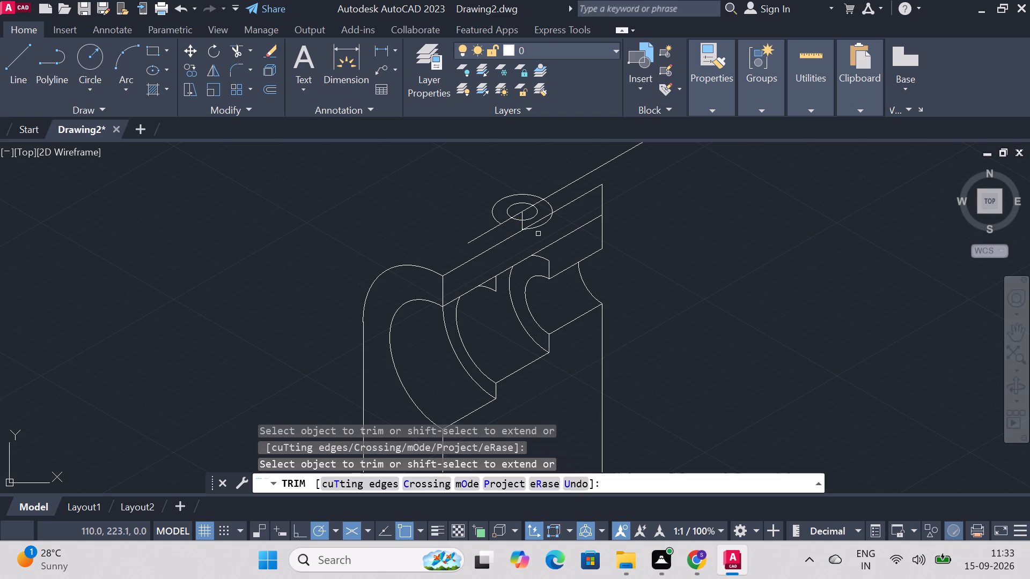
pyautogui.click(540, 229)
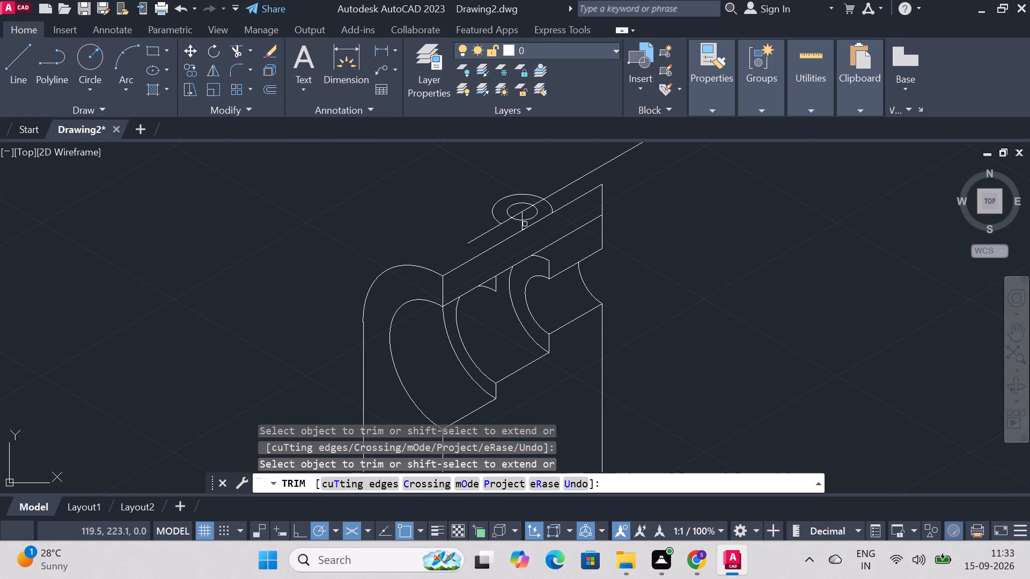
pyautogui.click(522, 226)
pyautogui.click(524, 216)
pyautogui.click(551, 205)
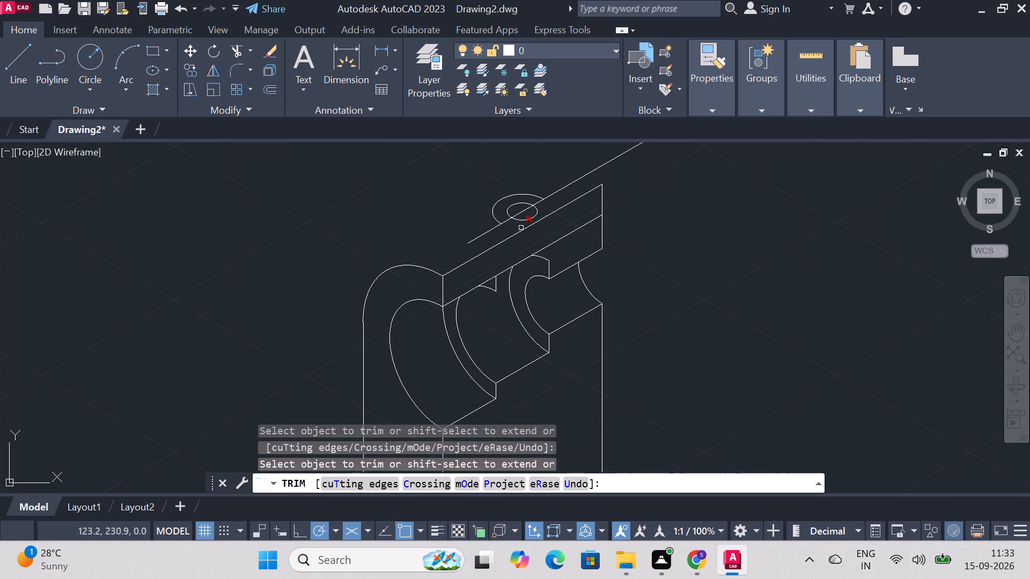
pyautogui.click(521, 228)
pyautogui.press('Escape')
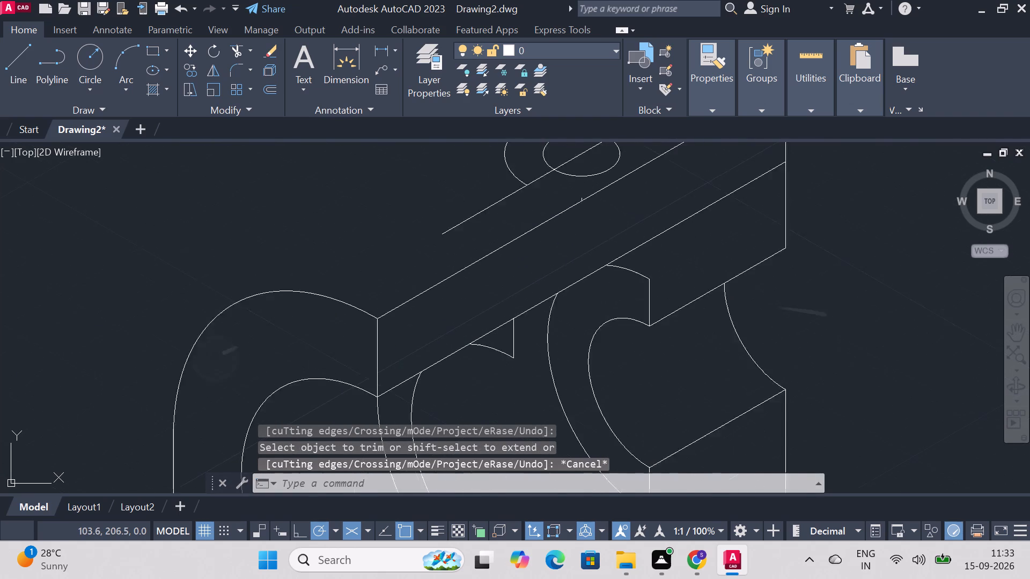
pyautogui.write('trim')
pyautogui.press('Return')
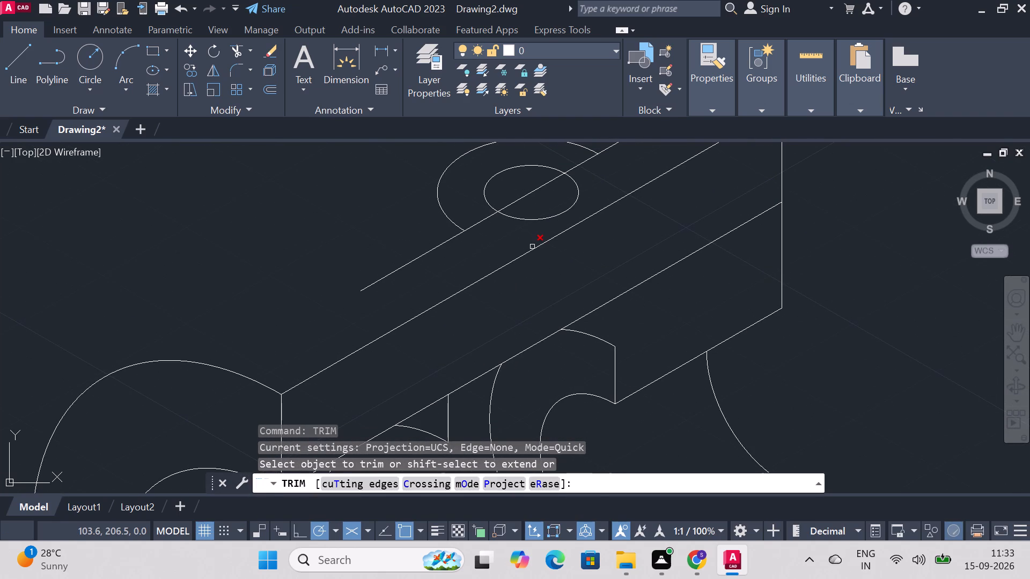
pyautogui.click(533, 247)
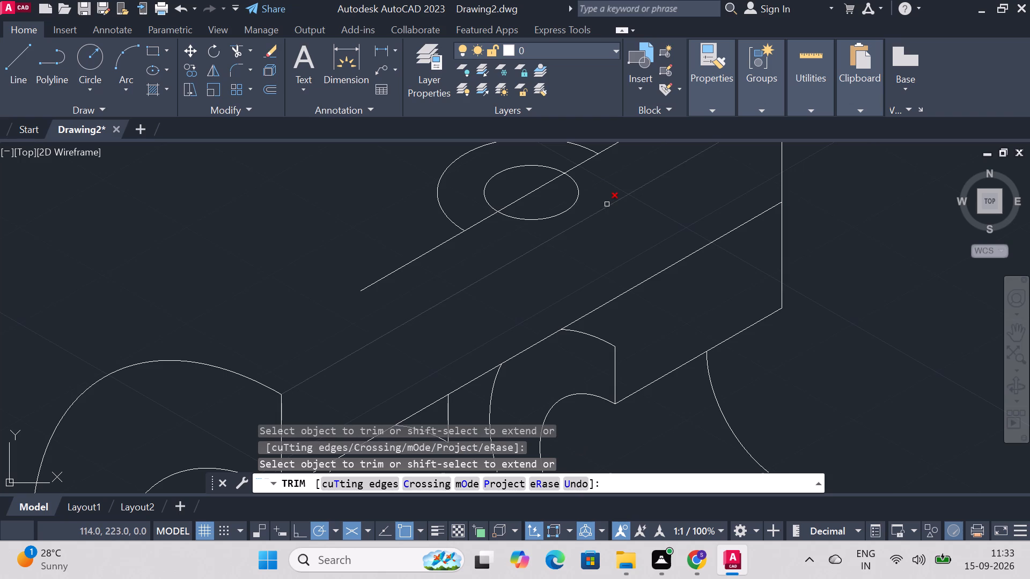
# Trim the inner isocircle's front half and the centre lines inside it and beyond the outer arc, leaving only the segments joining the arcs.
pyautogui.click(569, 209)
pyautogui.click(537, 190)
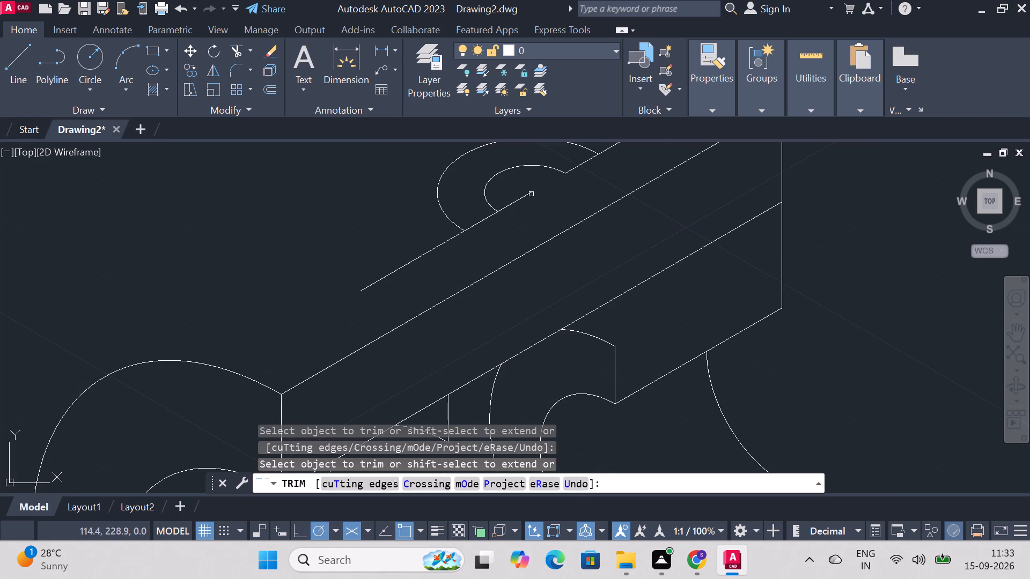
pyautogui.click(525, 196)
pyautogui.click(436, 249)
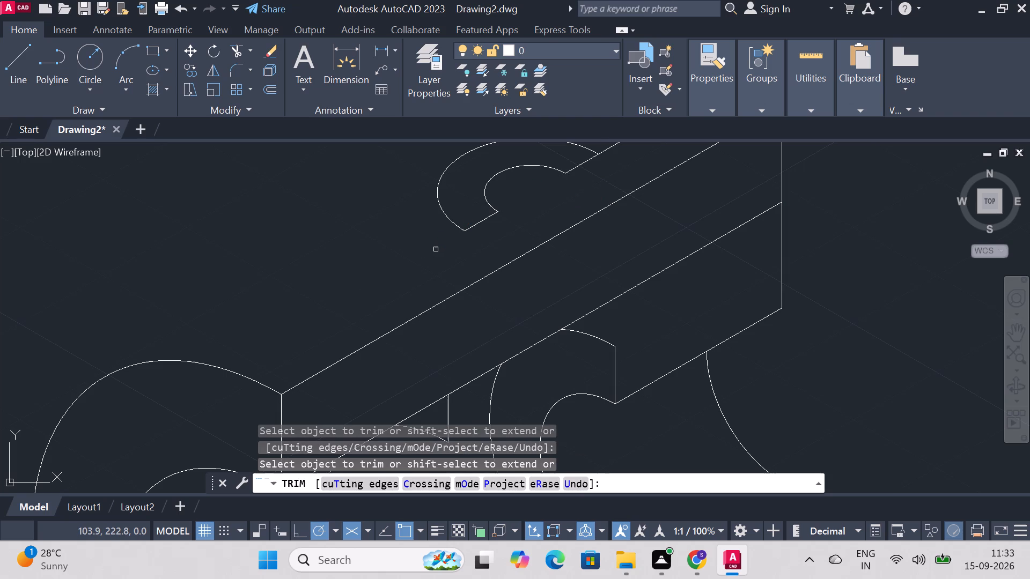
pyautogui.press('Escape')
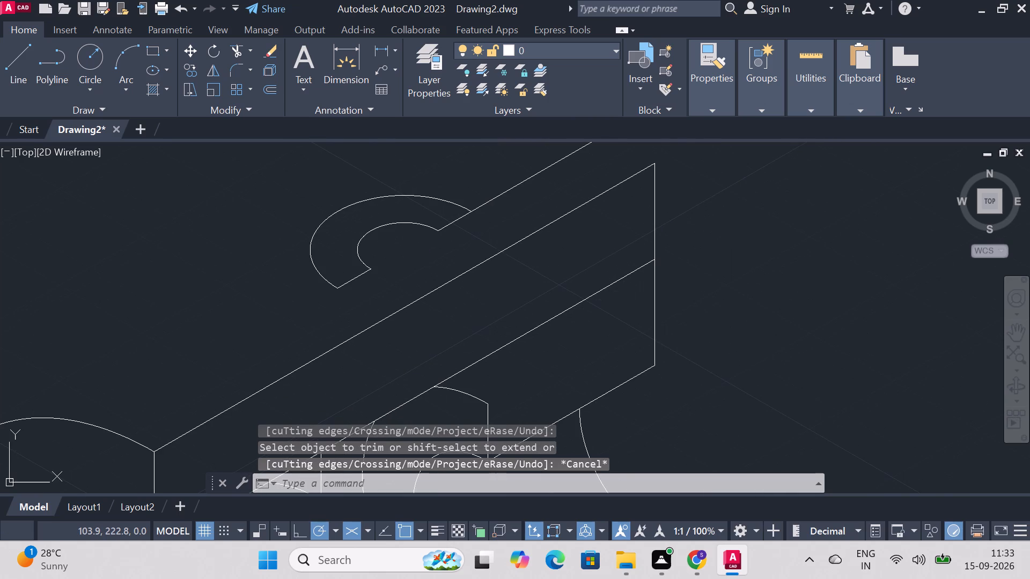
pyautogui.write('trim')
pyautogui.press('Return')
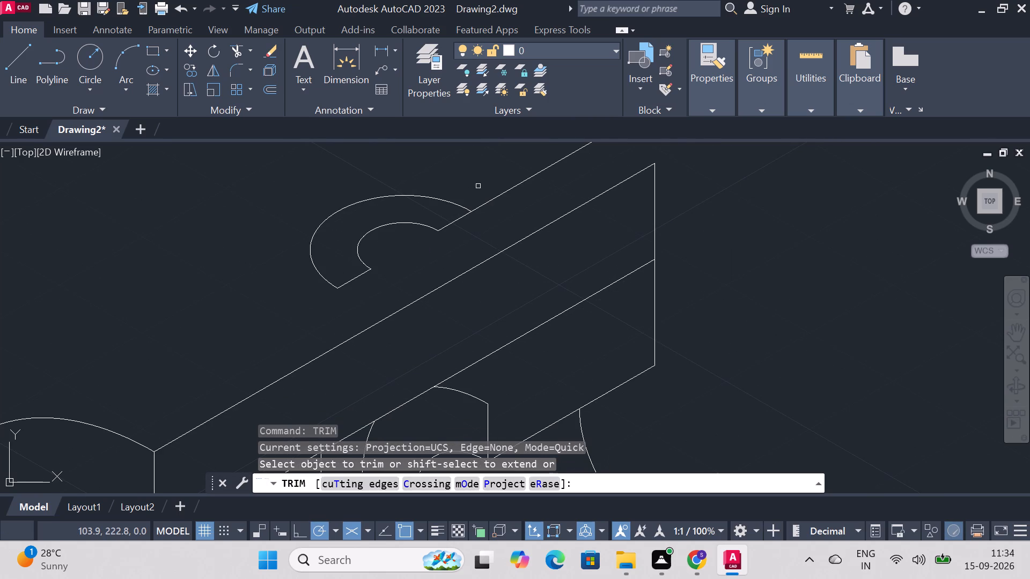
pyautogui.click(494, 199)
pyautogui.press('Escape')
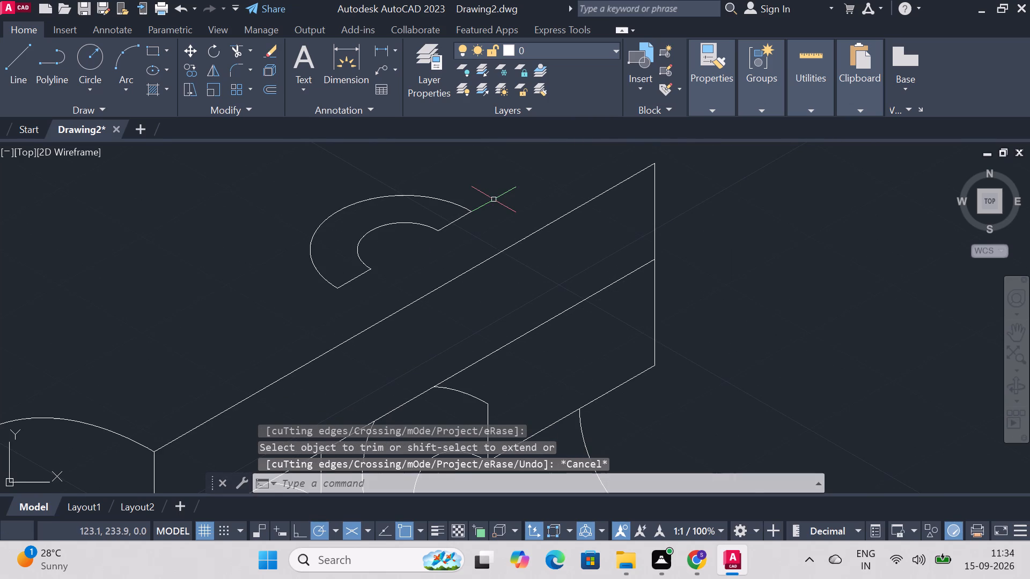
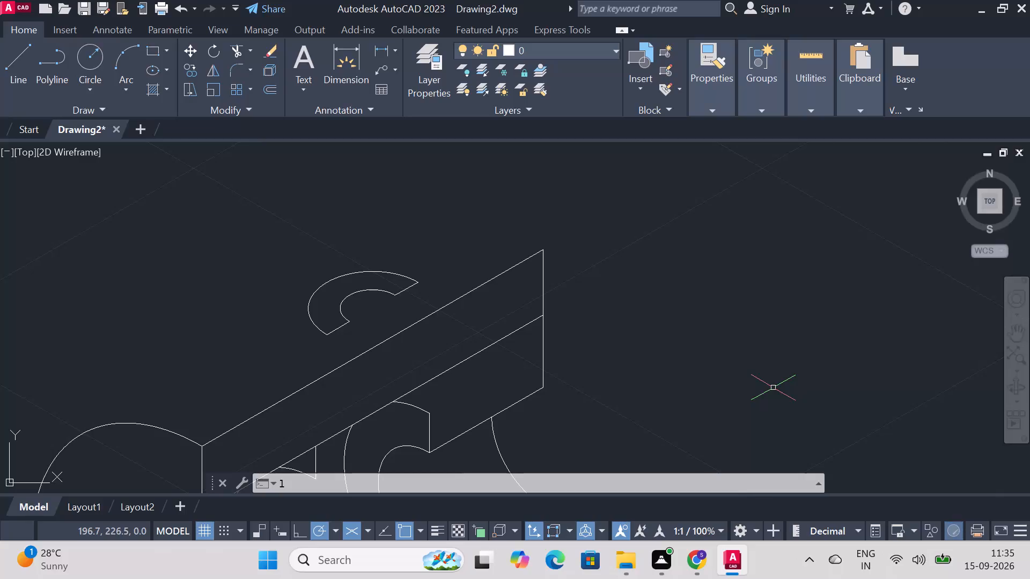
# Draw a 30° line about 3 units long from the lower end of the short vertical edge below the upright's lower edge.
pyautogui.press('Return')
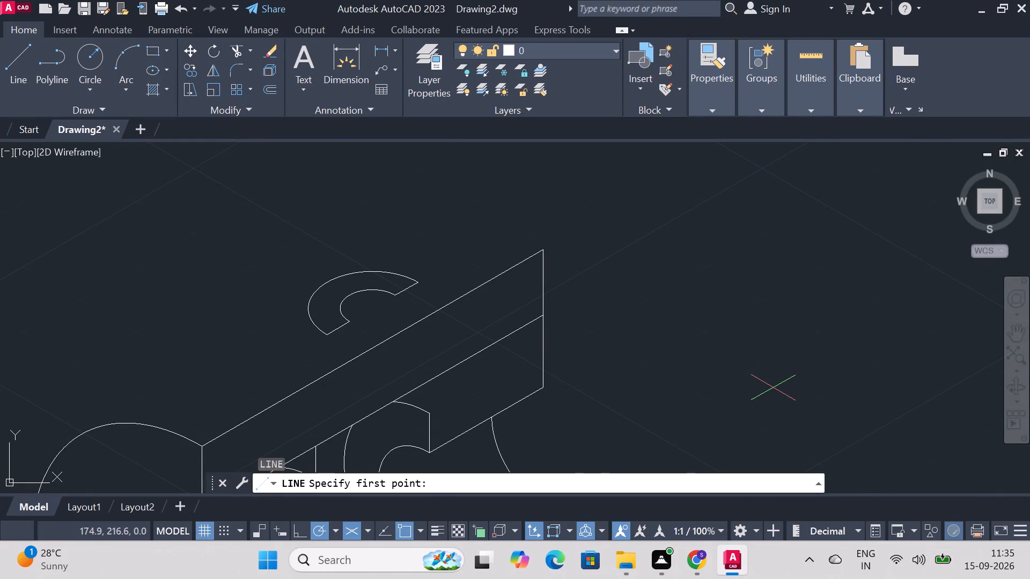
pyautogui.press('Escape')
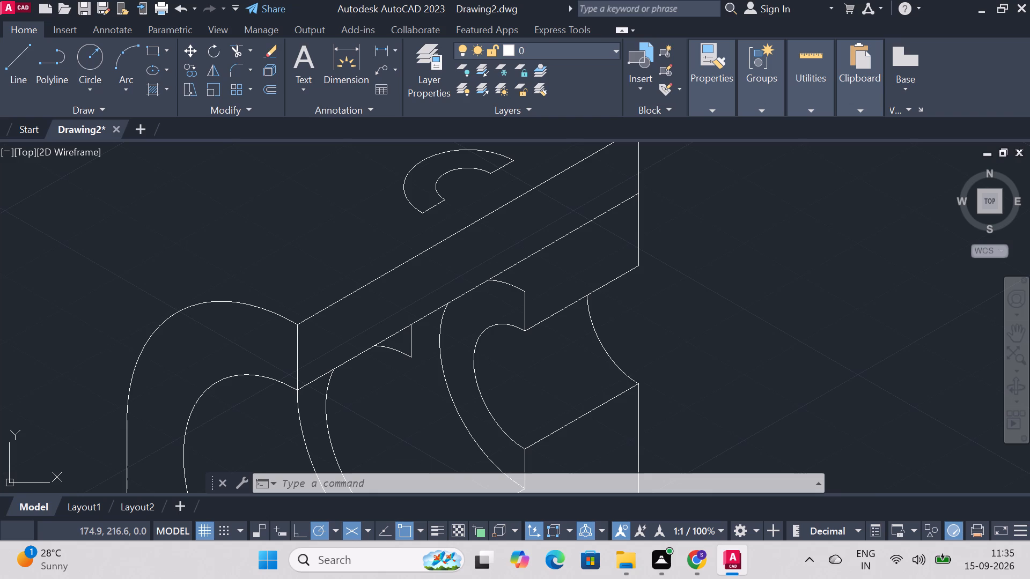
pyautogui.press('l')
pyautogui.press('Return')
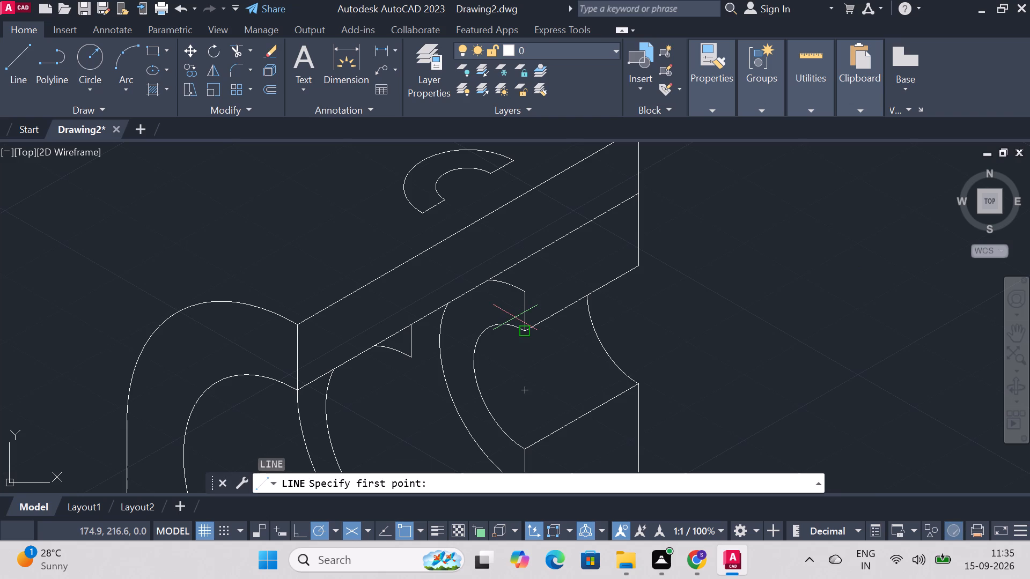
pyautogui.click(413, 358)
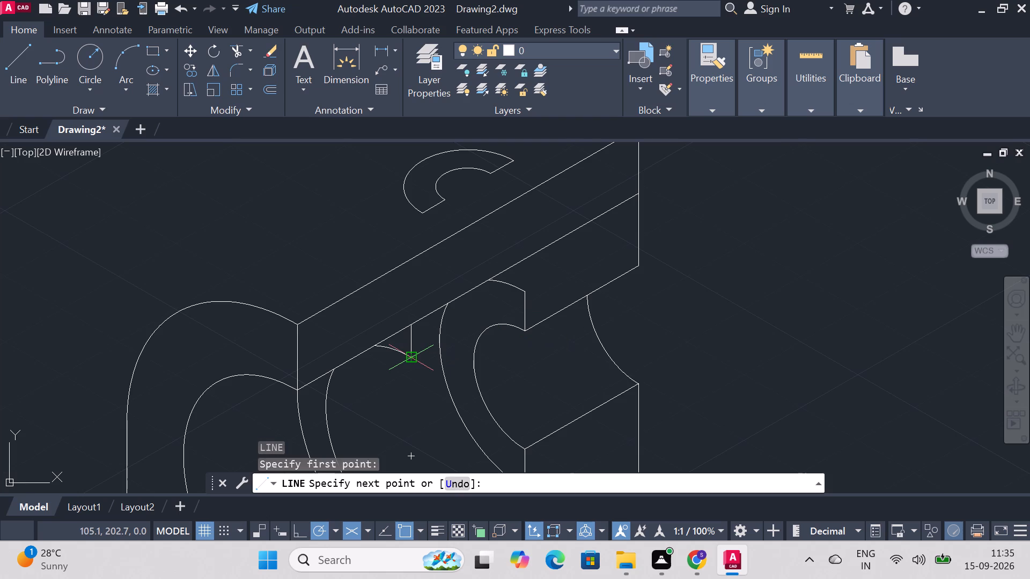
pyautogui.click(428, 348)
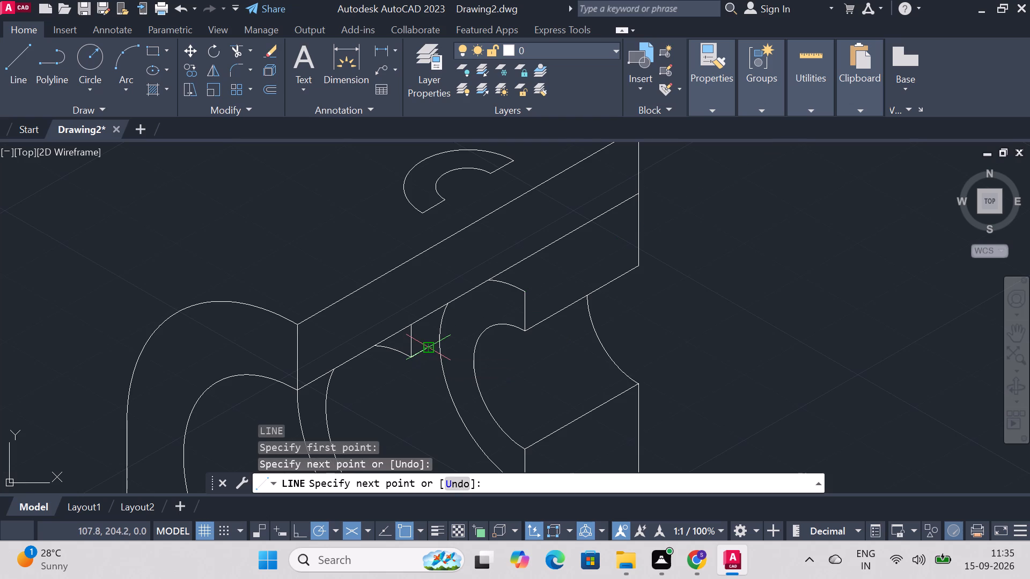
pyautogui.press('Escape')
# Draw a vertical line about 21 units down from the boss's inner arc front end, joining it to the short 30° line's free end.
pyautogui.press('l')
pyautogui.press('Return')
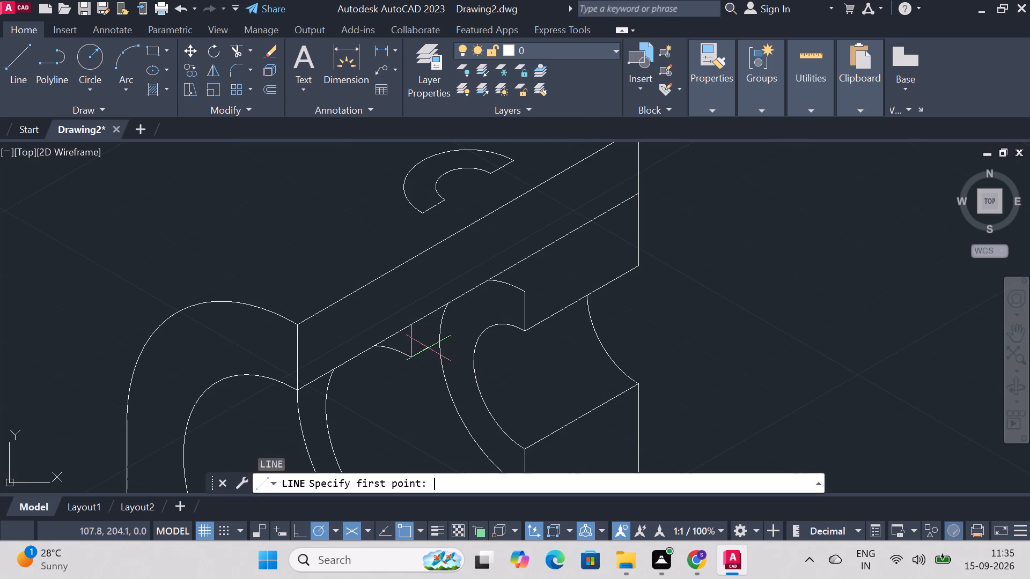
pyautogui.click(447, 197)
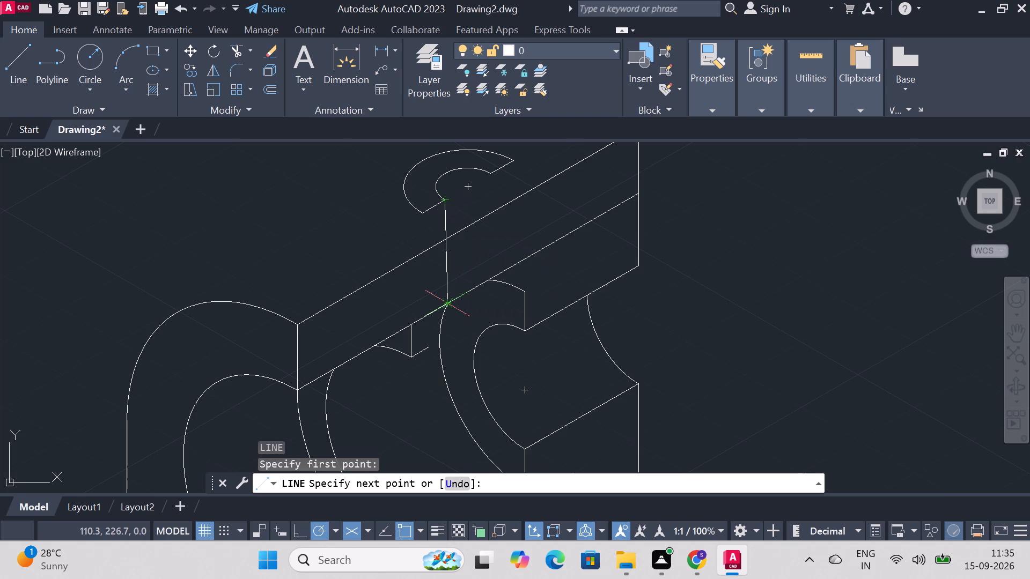
pyautogui.click(443, 337)
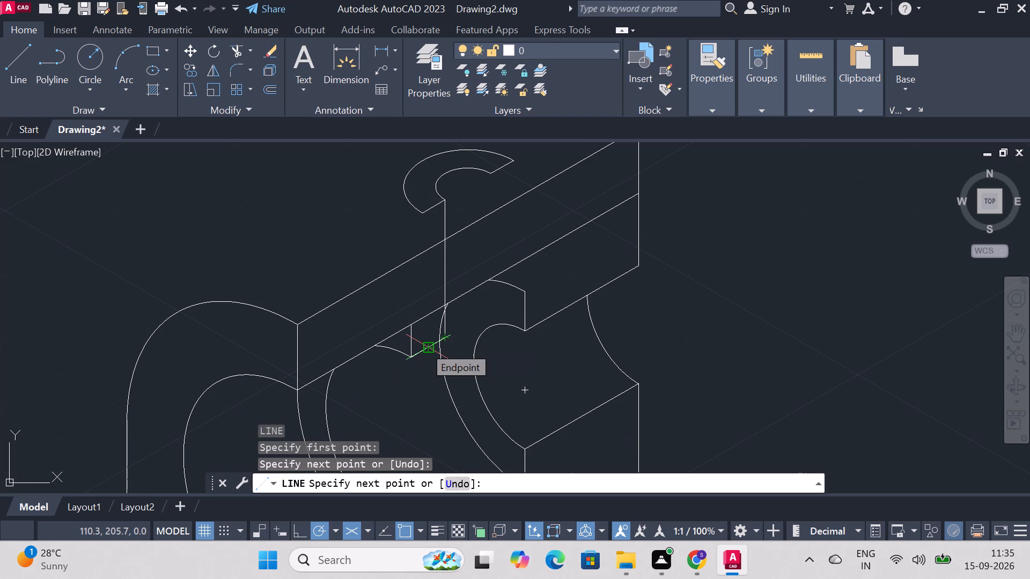
pyautogui.click(424, 346)
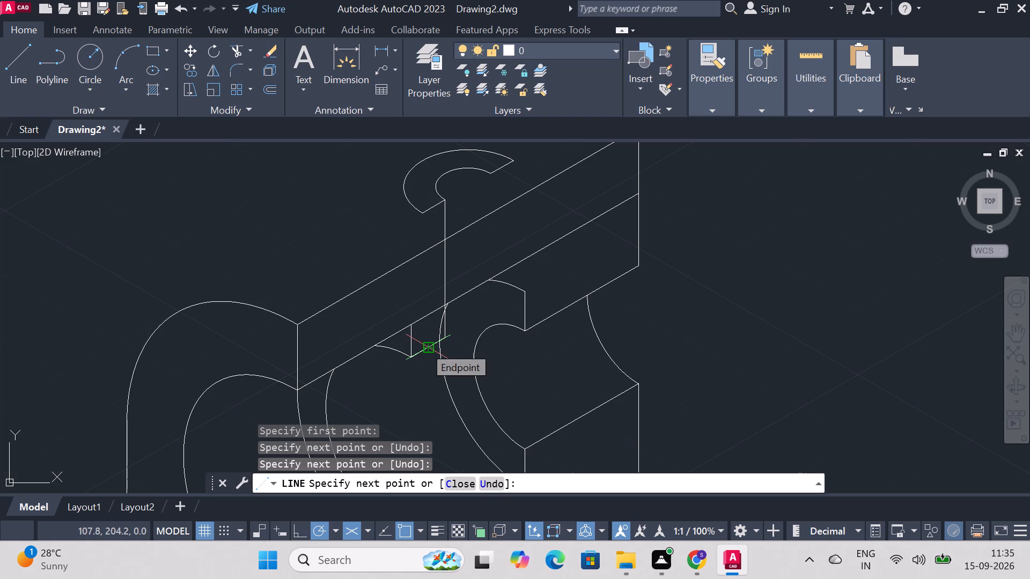
pyautogui.press('Escape')
# Trim the large bore arc between the upright's lower edge and the new 30° line, including its leftover stub.
pyautogui.write('trim')
pyautogui.press('Return')
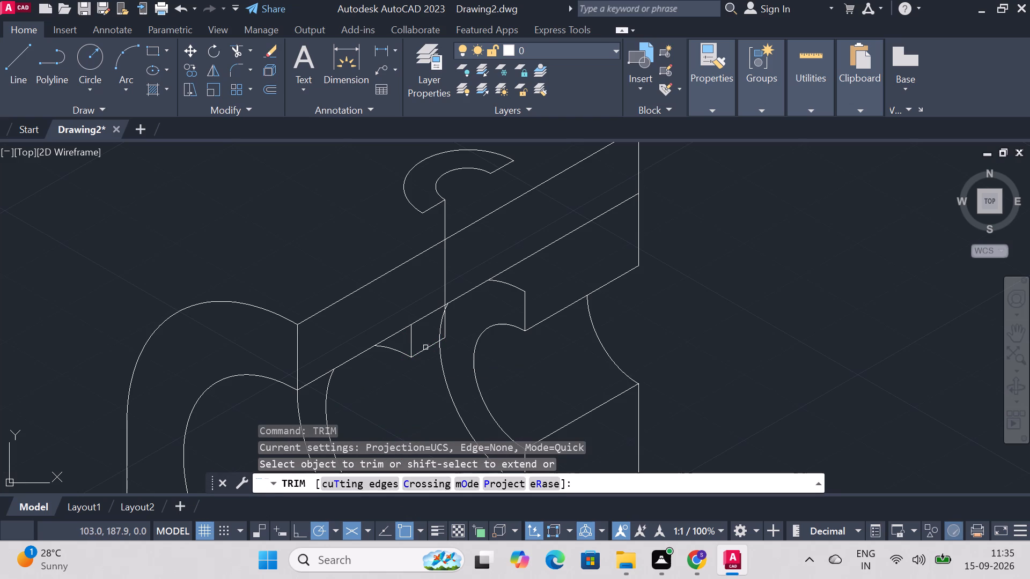
pyautogui.click(440, 331)
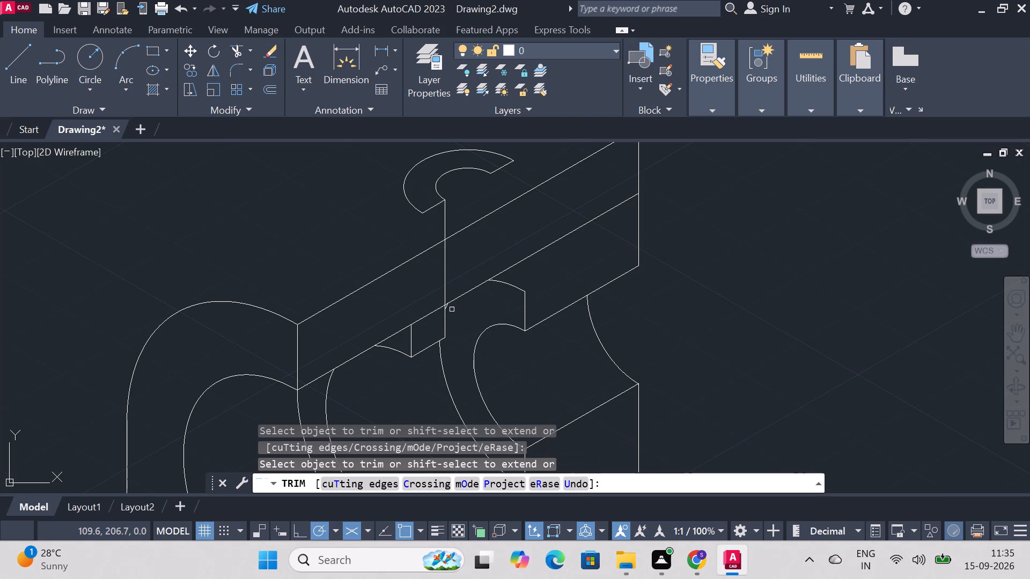
pyautogui.click(449, 309)
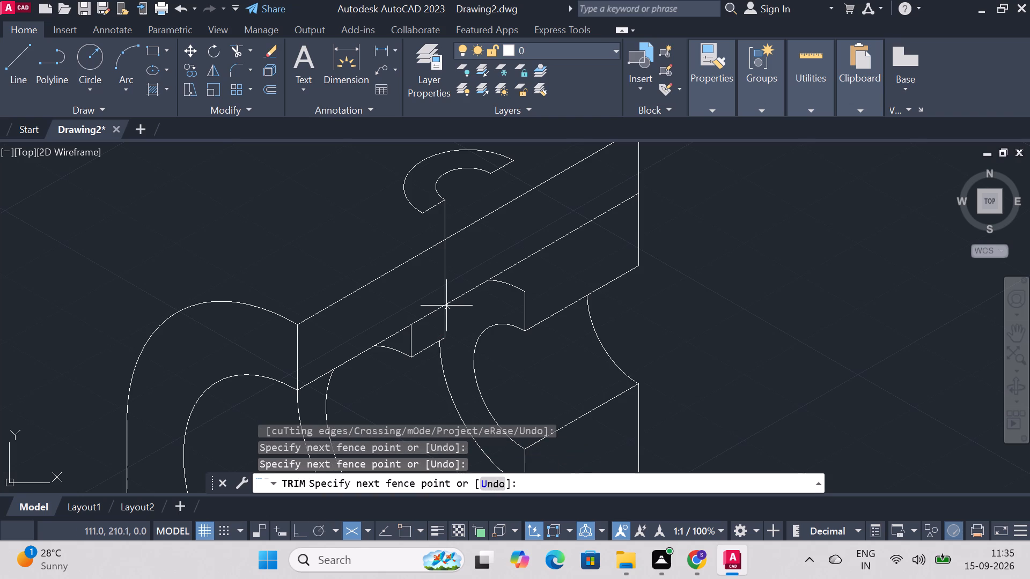
pyautogui.click(448, 308)
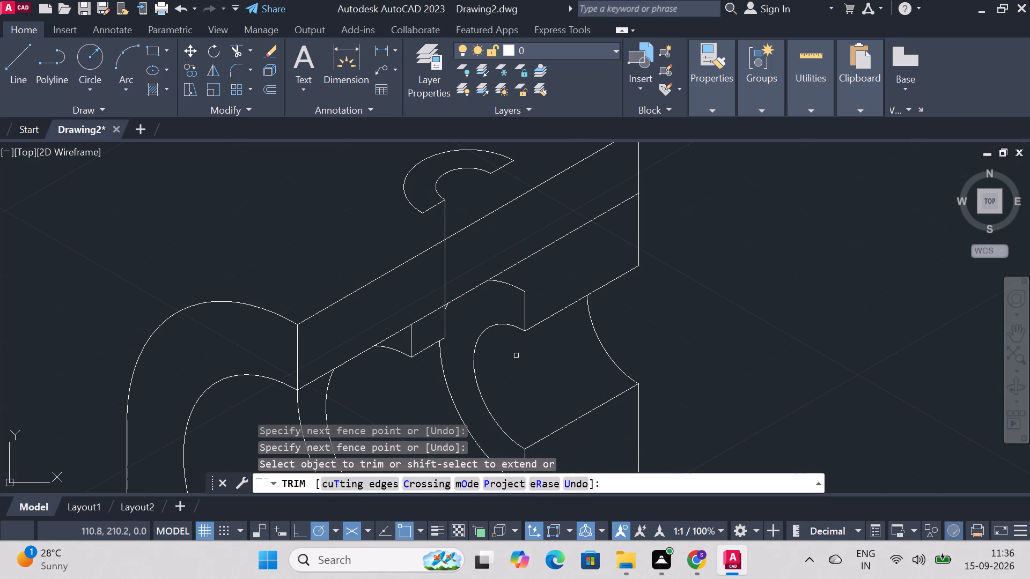
pyautogui.press('Escape')
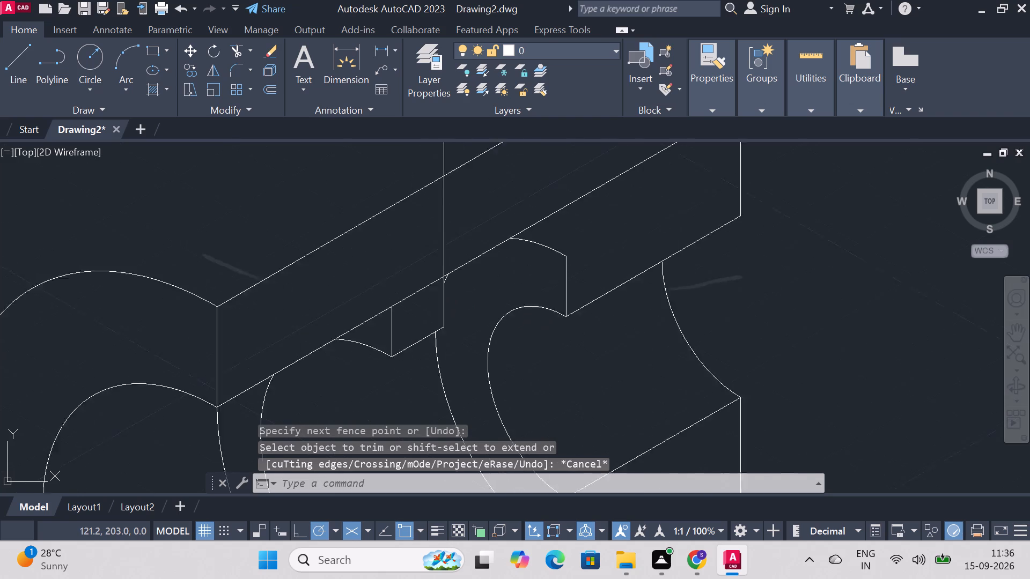
pyautogui.write('trim')
pyautogui.press('Return')
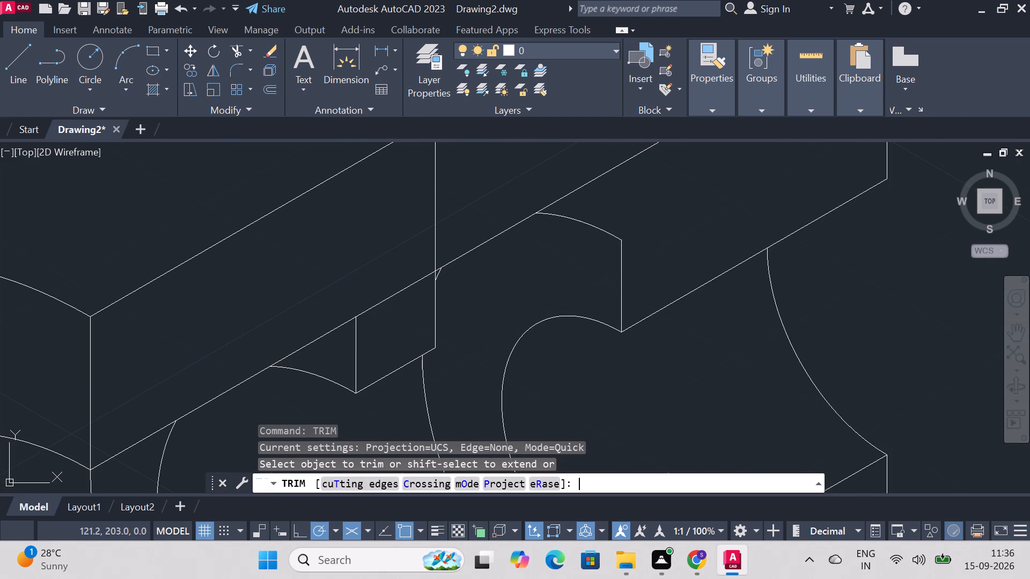
pyautogui.click(441, 274)
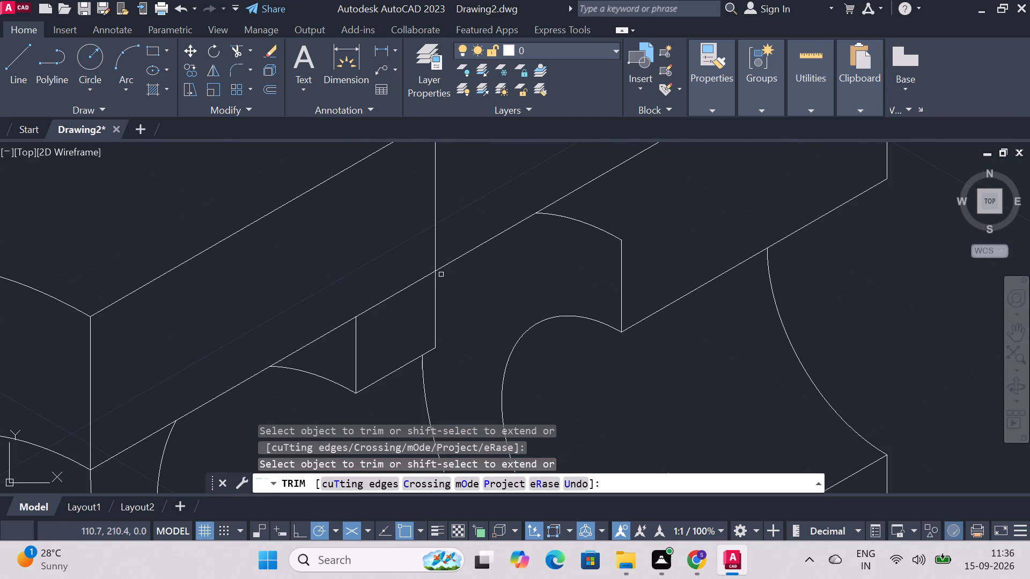
pyautogui.press('Escape')
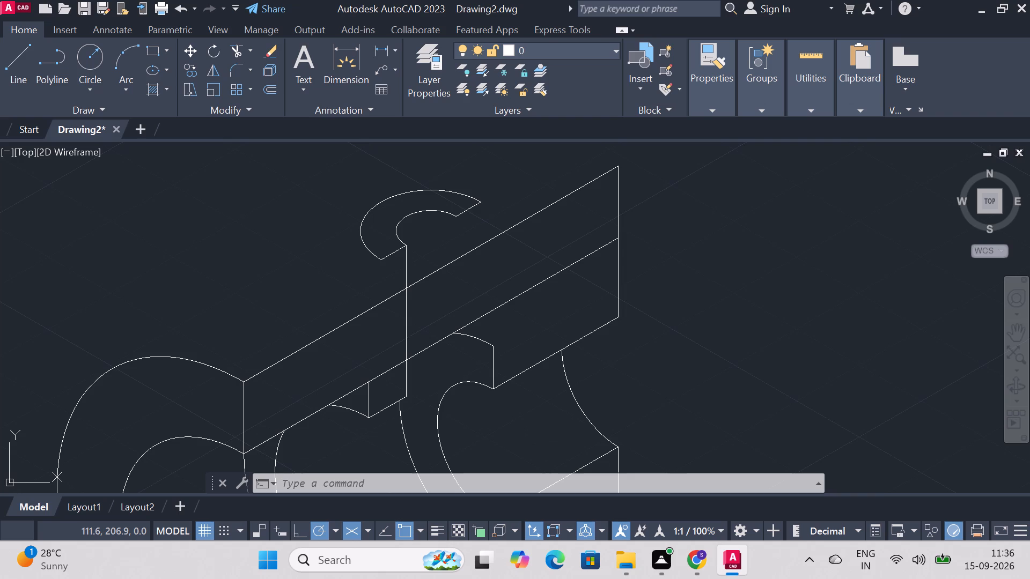
# Draw a vertical line about 6 units long from the outer arc's front end down to the upright's top edge.
pyautogui.press('l')
pyautogui.press('Return')
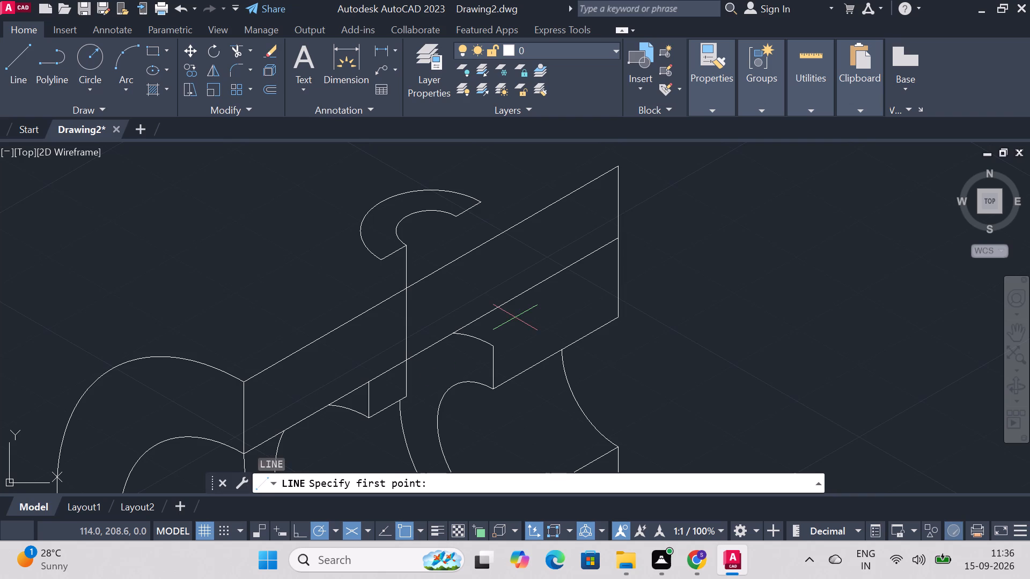
pyautogui.click(379, 259)
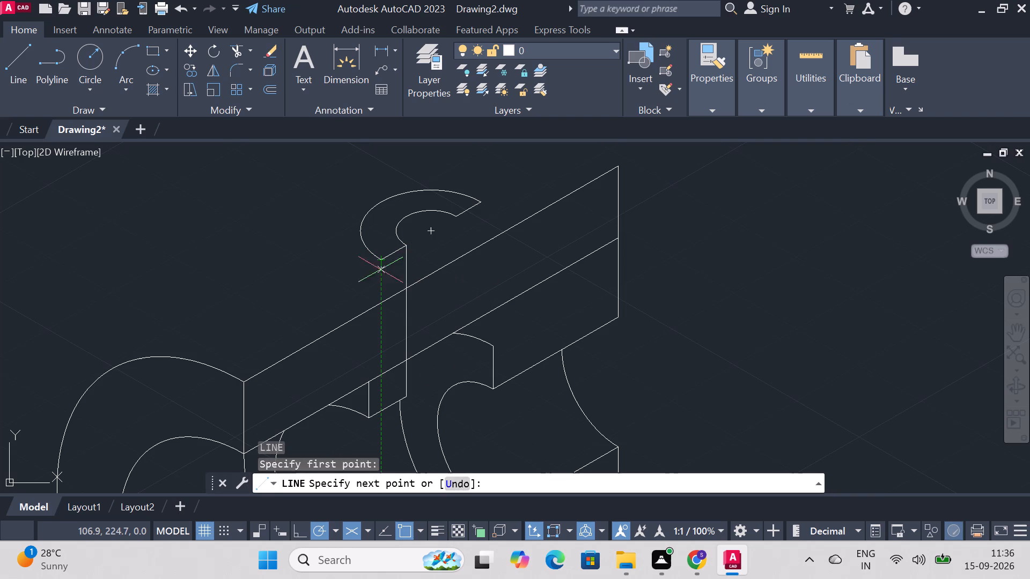
pyautogui.click(381, 304)
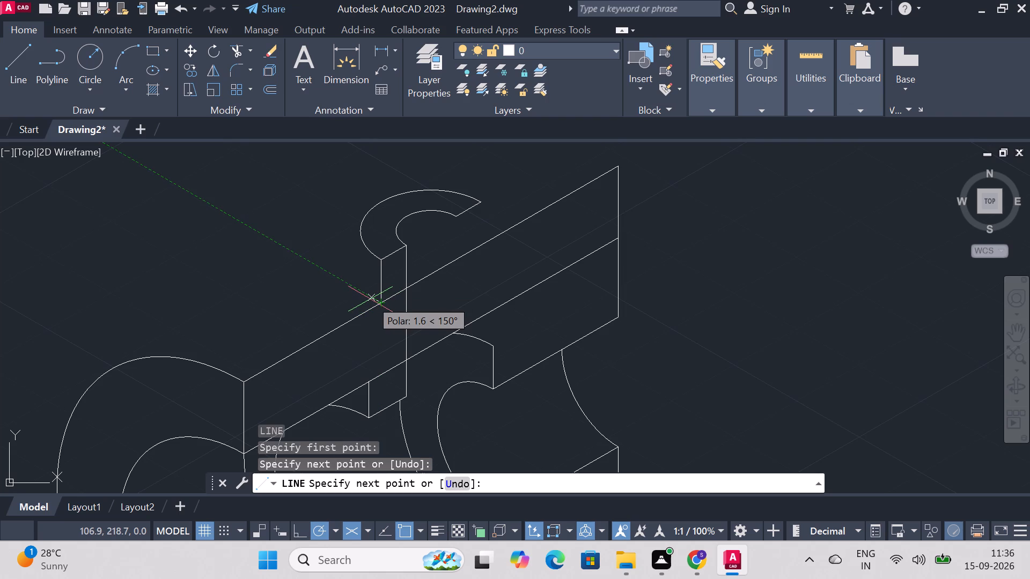
pyautogui.press('Escape')
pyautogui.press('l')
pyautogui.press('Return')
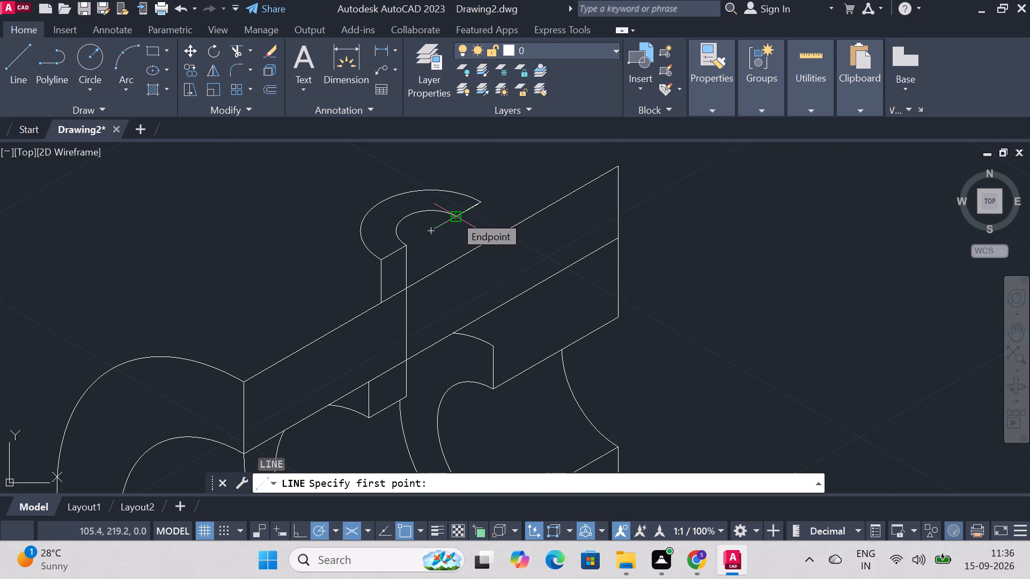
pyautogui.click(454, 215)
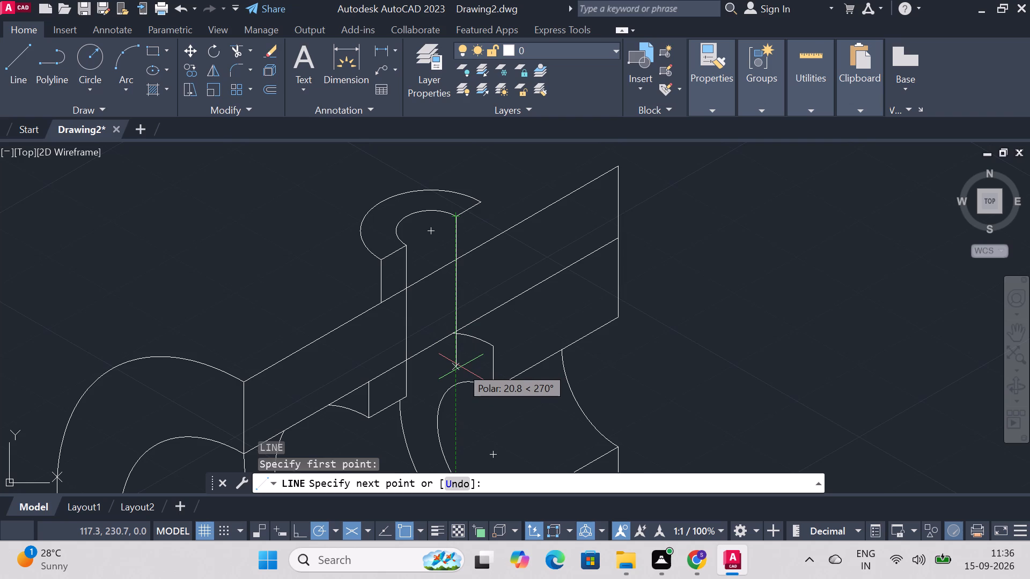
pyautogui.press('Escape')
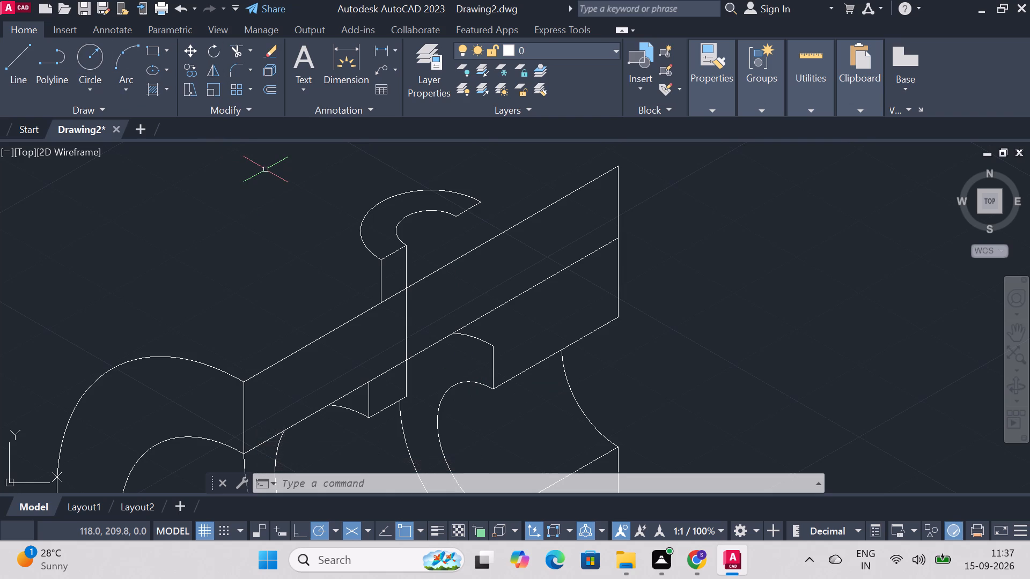
# Copy the boss's inner arc straight down about 21.7 units, using its centre as base point.
pyautogui.write('cop')
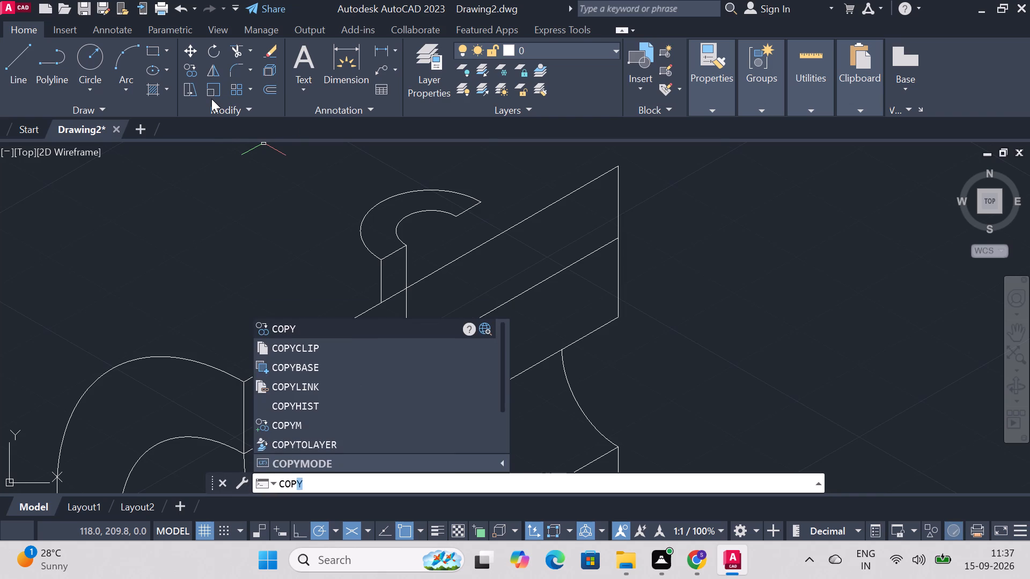
pyautogui.press('y')
pyautogui.press('Return')
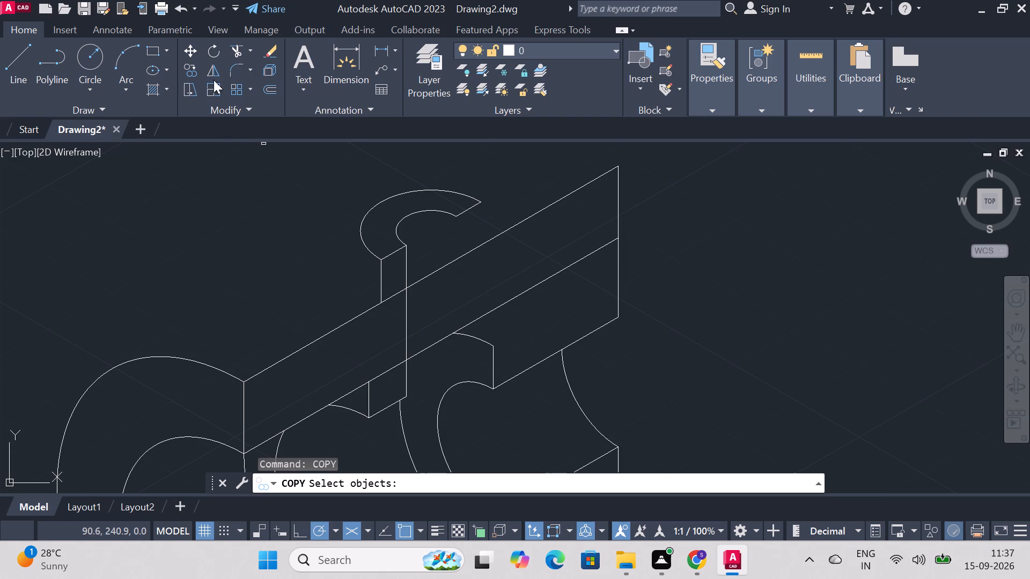
pyautogui.click(404, 220)
pyautogui.press('Return')
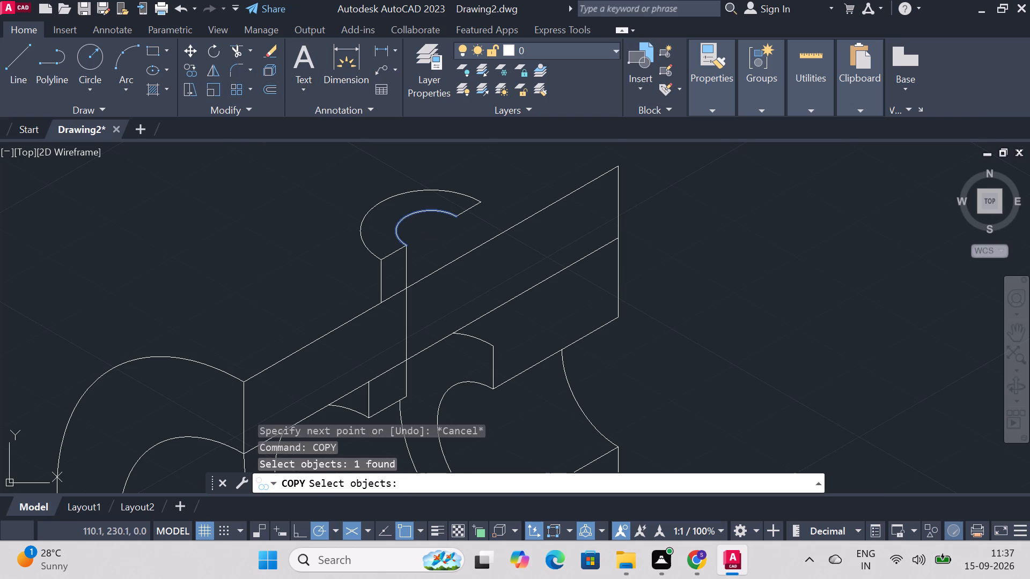
pyautogui.click(432, 227)
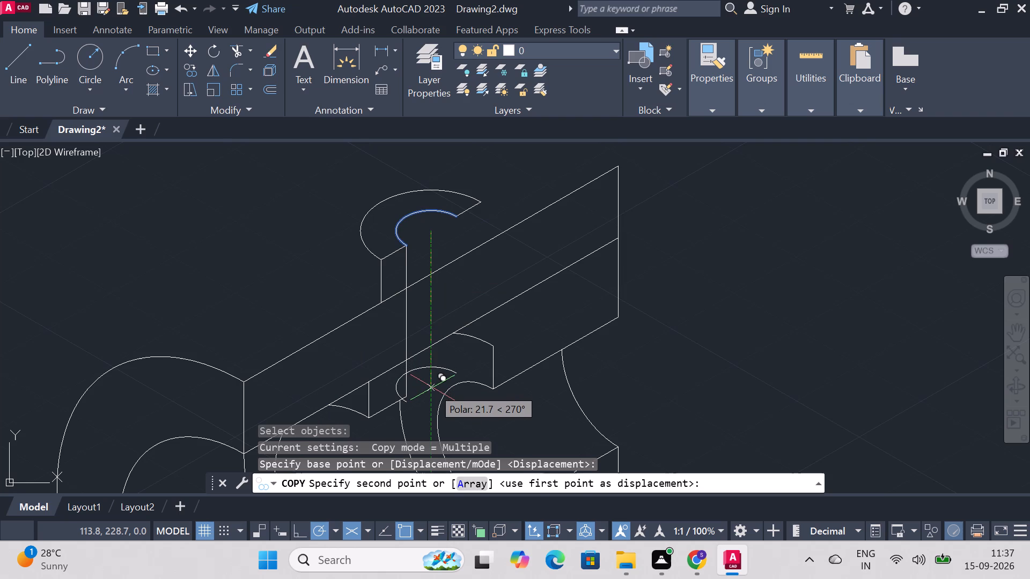
pyautogui.click(432, 388)
pyautogui.press('Escape')
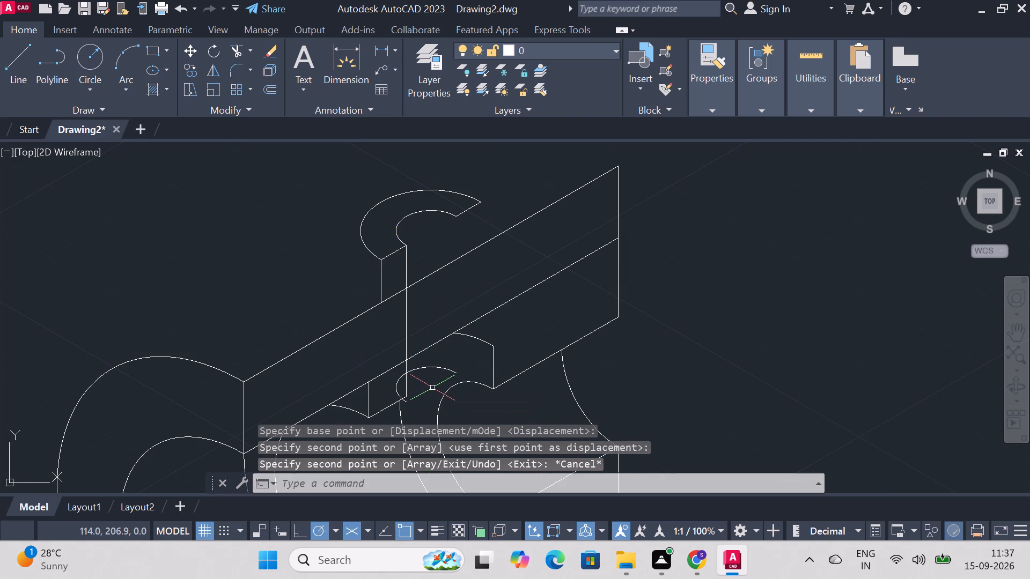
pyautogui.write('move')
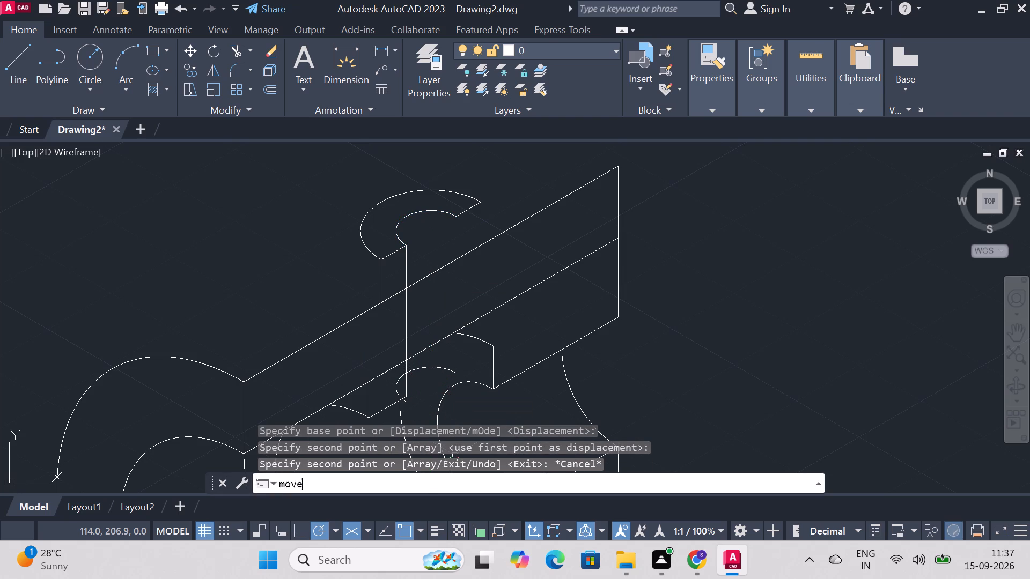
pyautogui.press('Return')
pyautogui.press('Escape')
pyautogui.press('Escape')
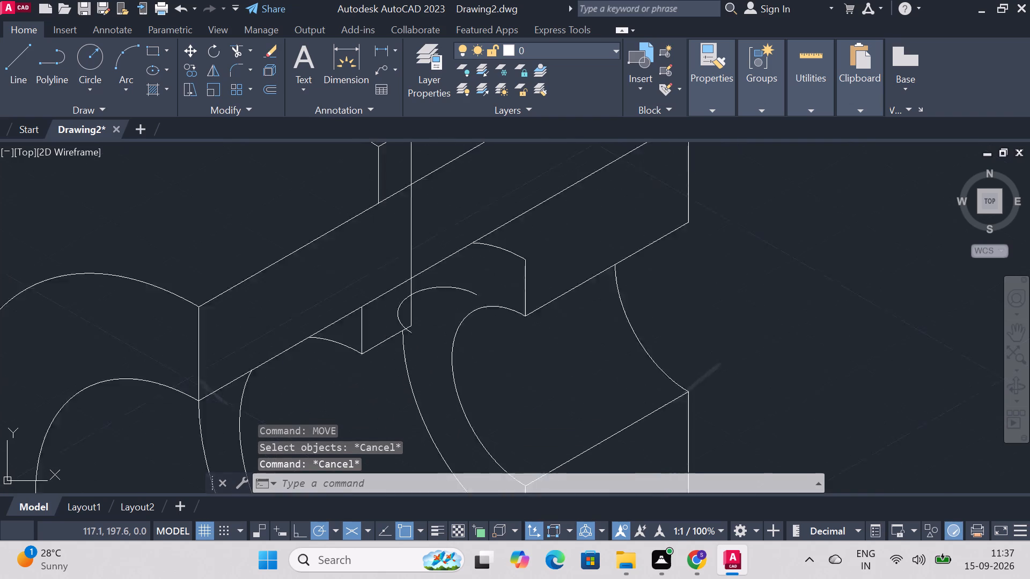
# Move the copied bore arc by its front end onto the lower end of the bore's front vertical line.
pyautogui.write('mo')
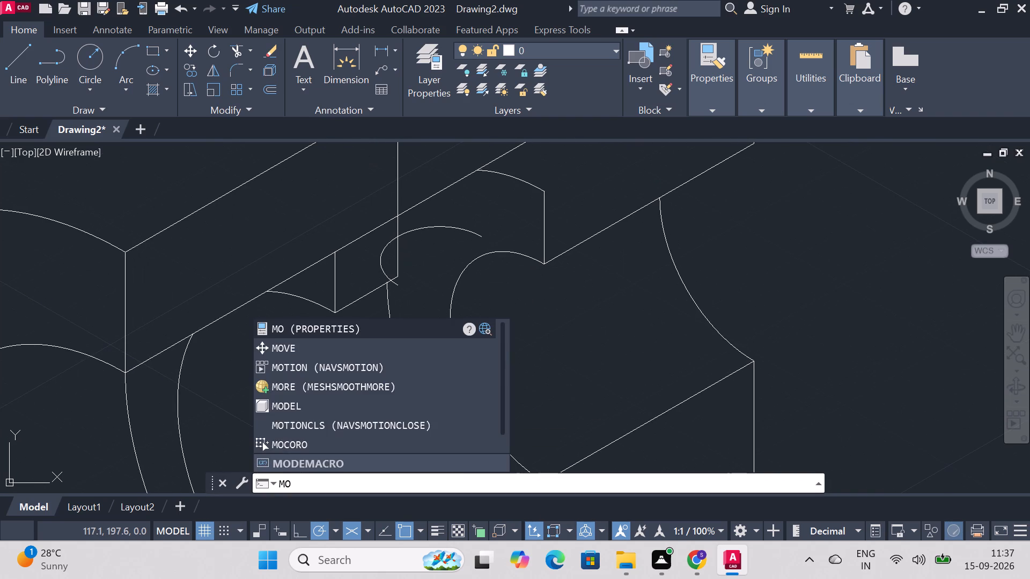
pyautogui.write('ve')
pyautogui.press('Return')
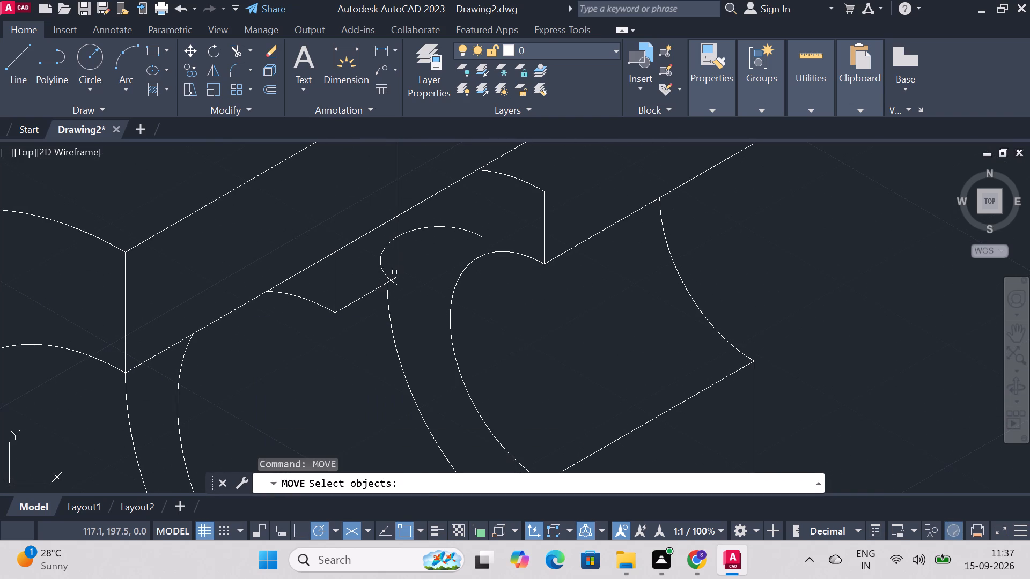
pyautogui.click(381, 268)
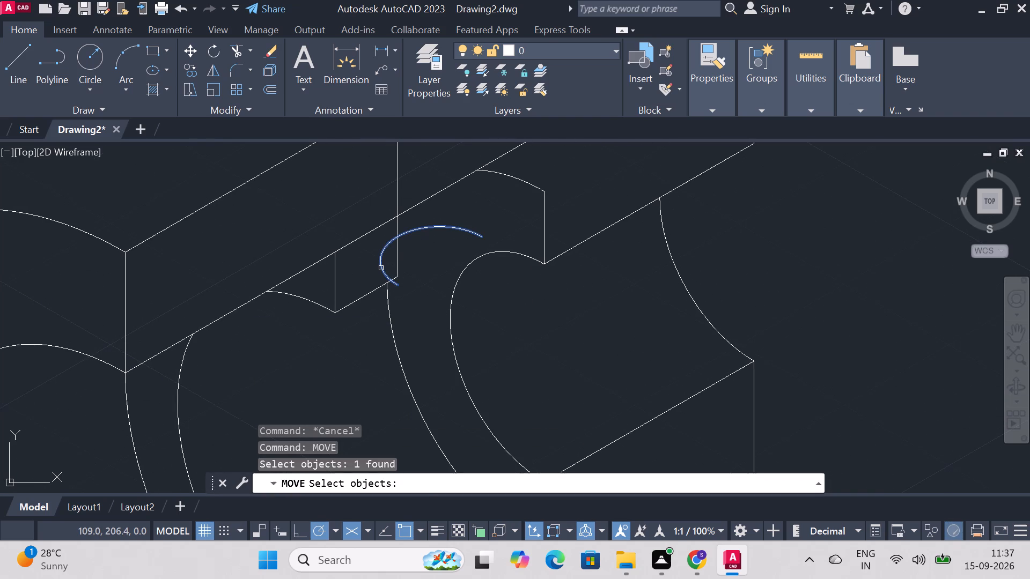
pyautogui.press('Return')
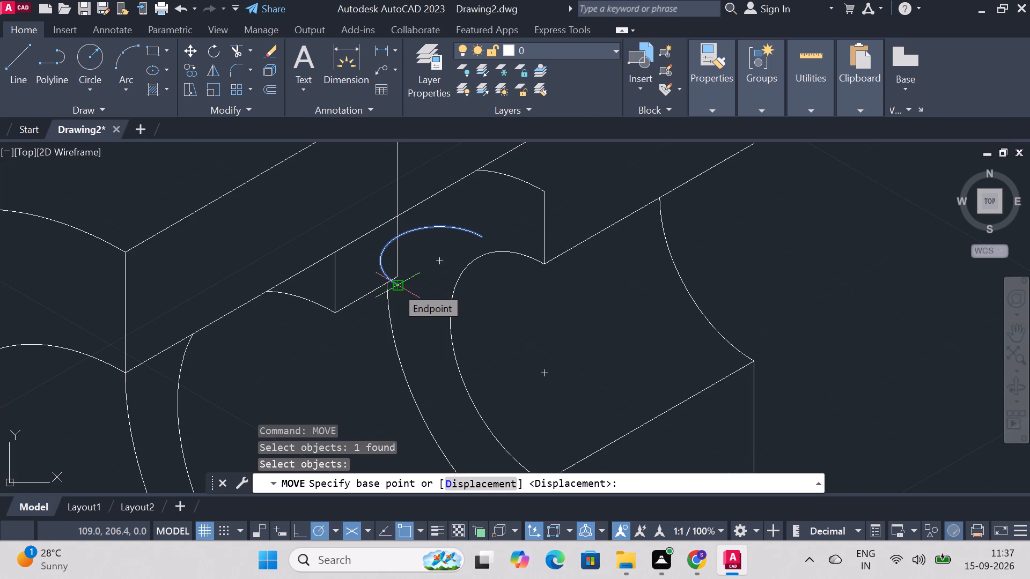
pyautogui.click(396, 287)
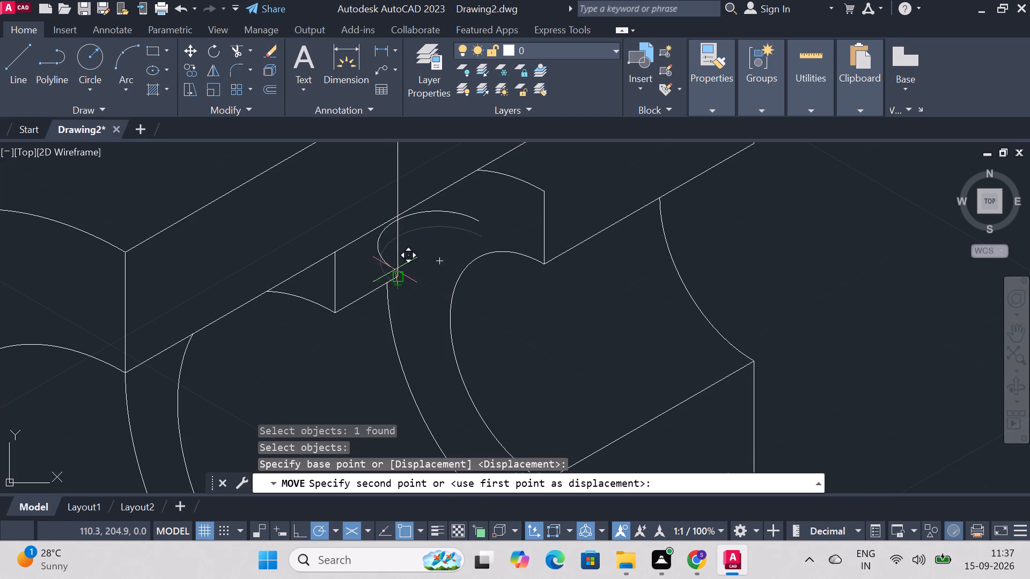
pyautogui.click(395, 273)
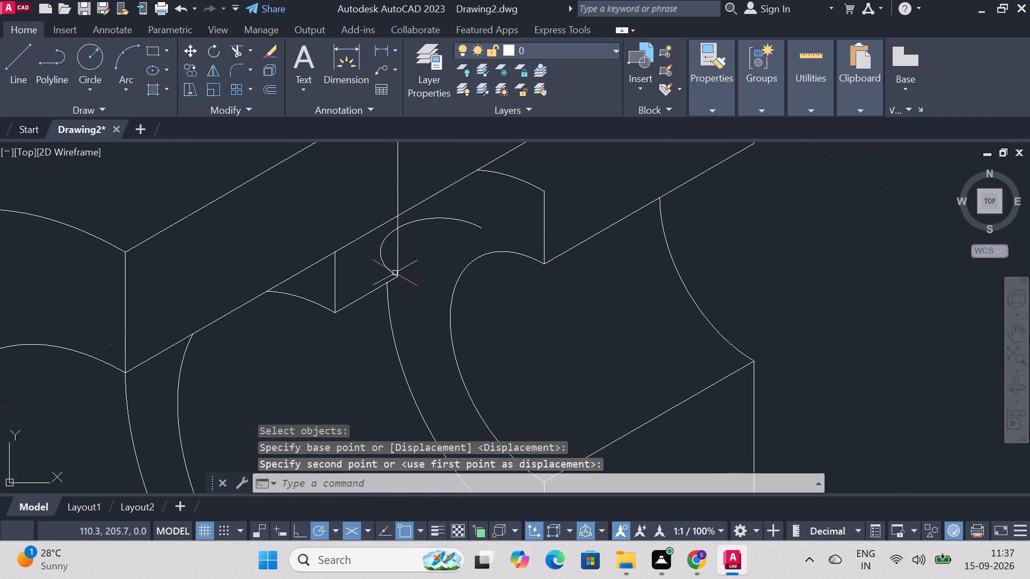
pyautogui.press('Escape')
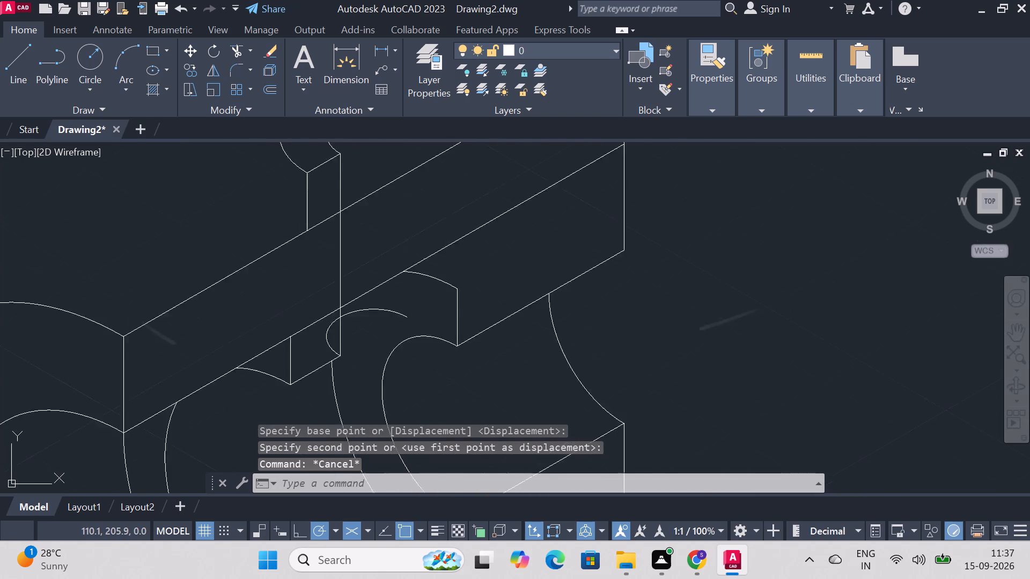
pyautogui.press('Escape')
# Draw a vertical line about 21 units down from the boss's inner arc rear end to the lower arc's rear end.
pyautogui.press('l')
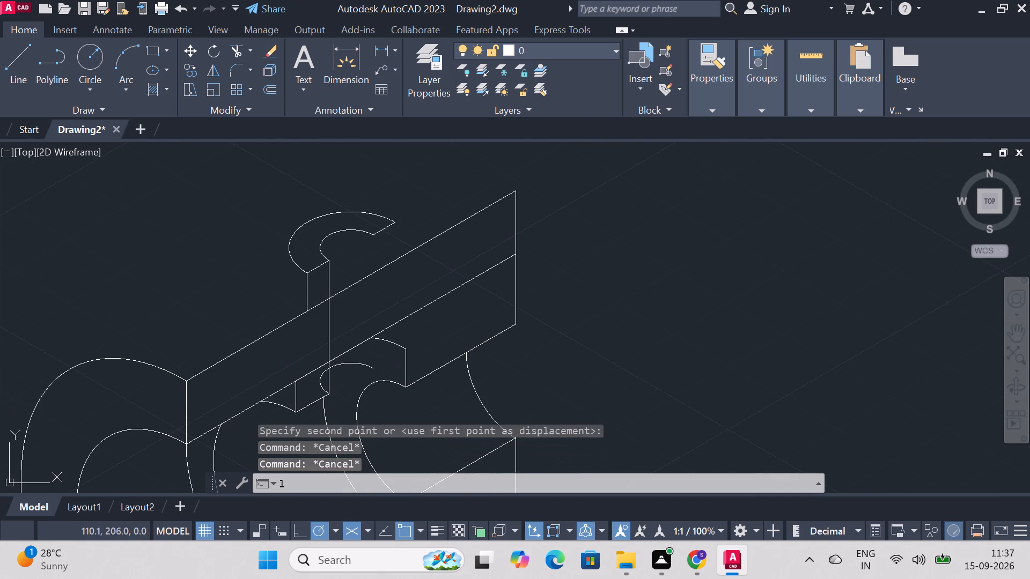
pyautogui.press('Return')
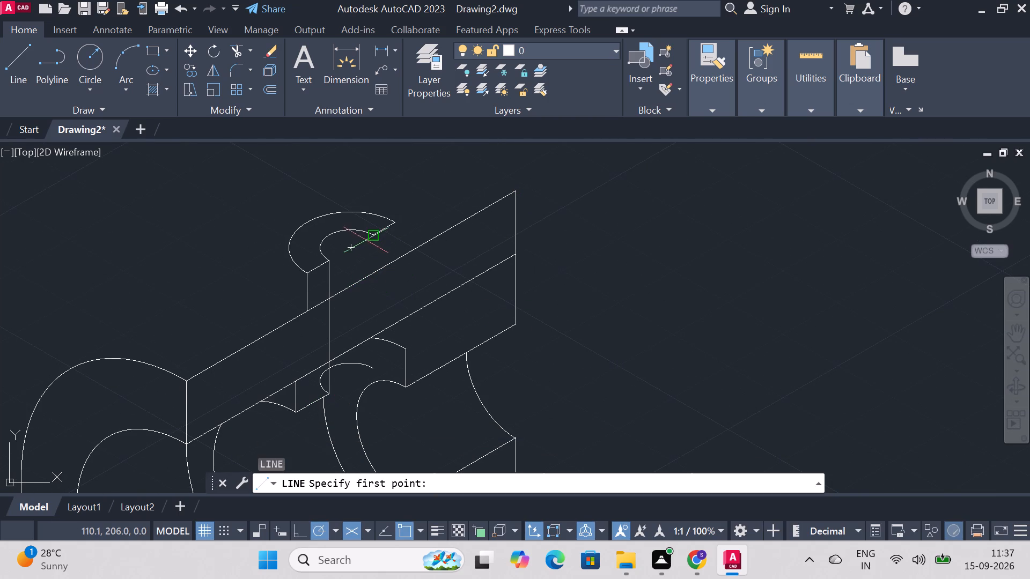
pyautogui.click(371, 233)
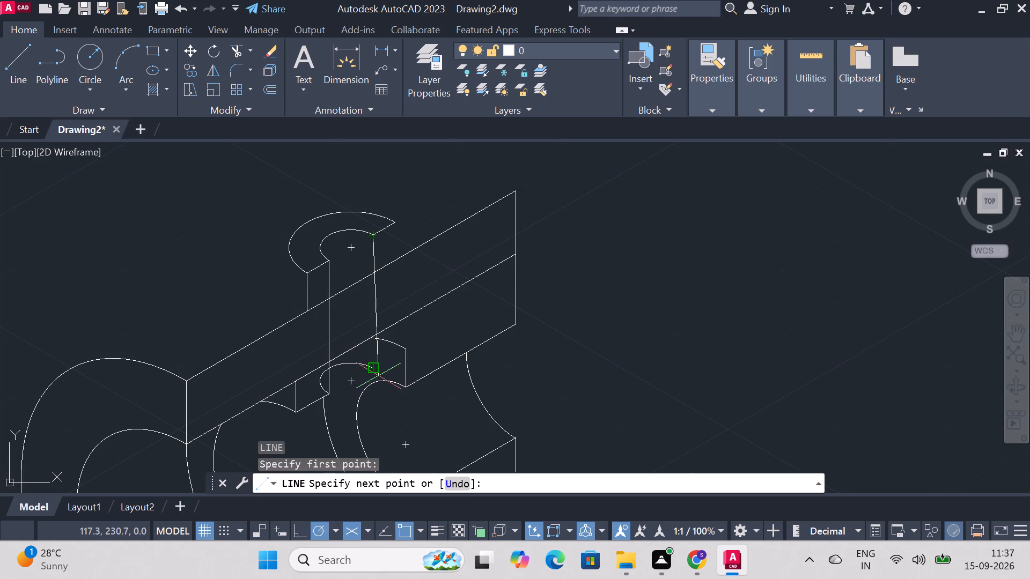
pyautogui.click(371, 371)
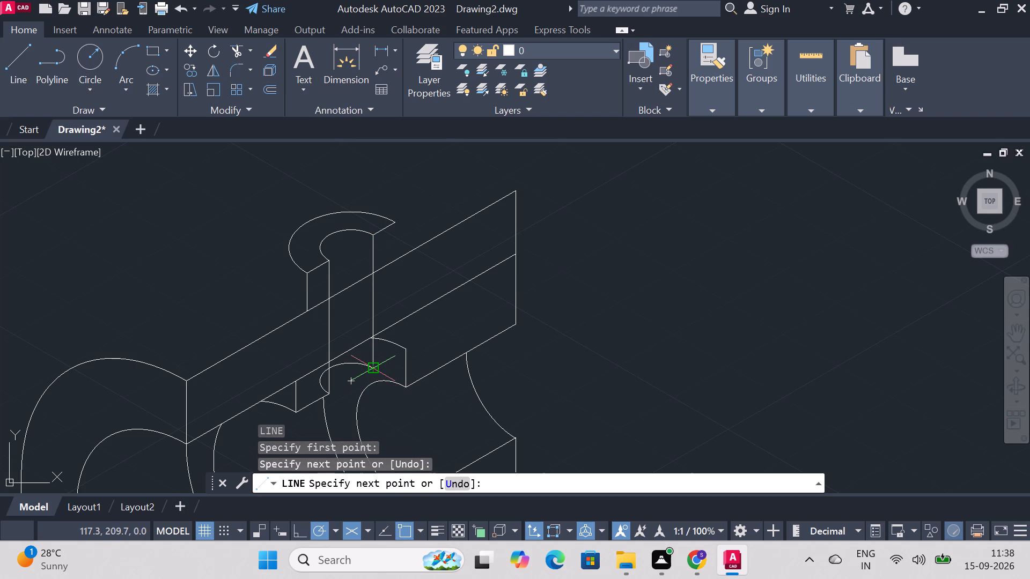
pyautogui.press('Escape')
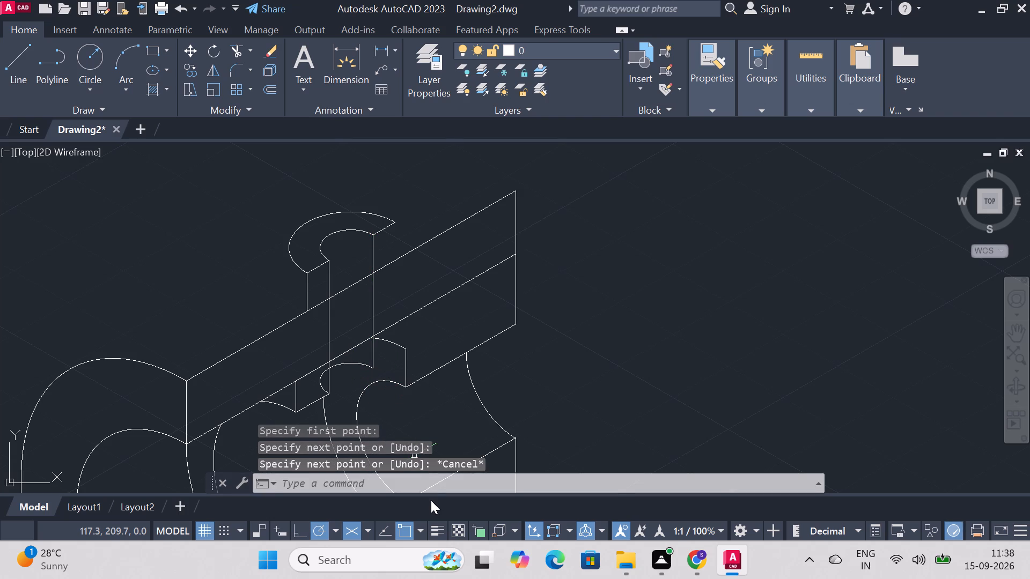
# Draw a vertical line about 6 units long from the boss's outer arc rear end down to the upright's top edge.
pyautogui.press('l')
pyautogui.press('Return')
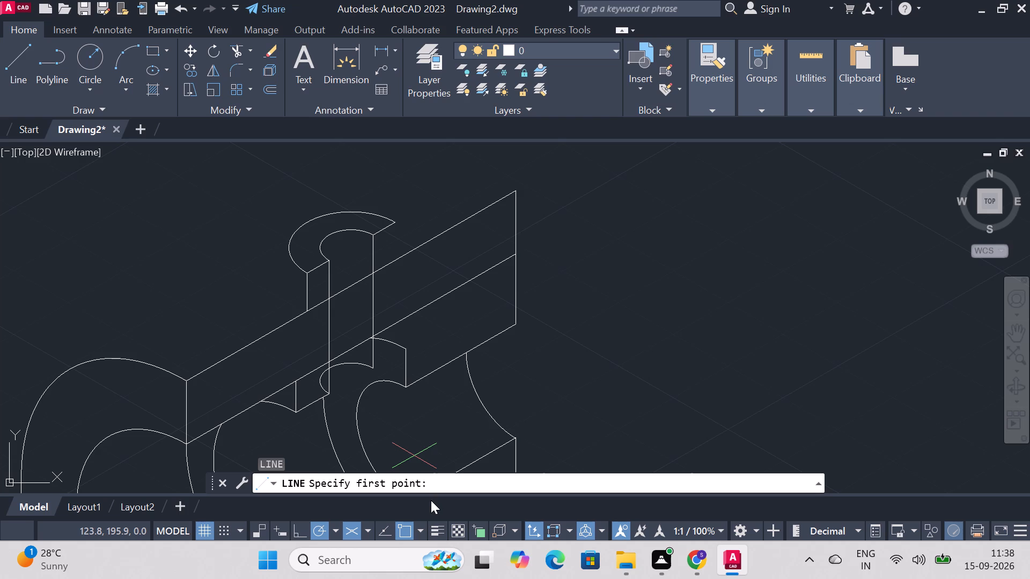
pyautogui.click(392, 221)
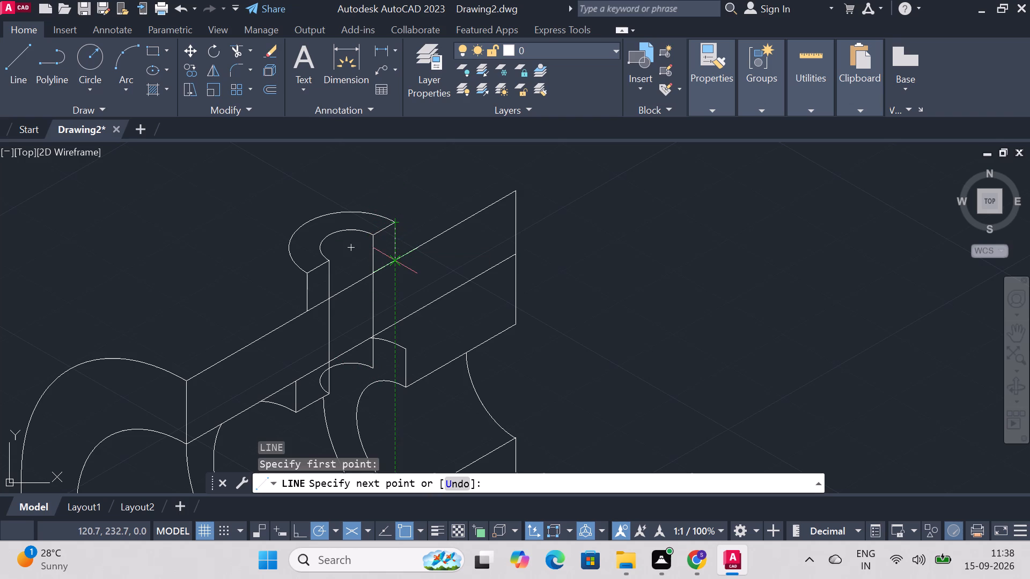
pyautogui.click(394, 257)
pyautogui.press('Escape')
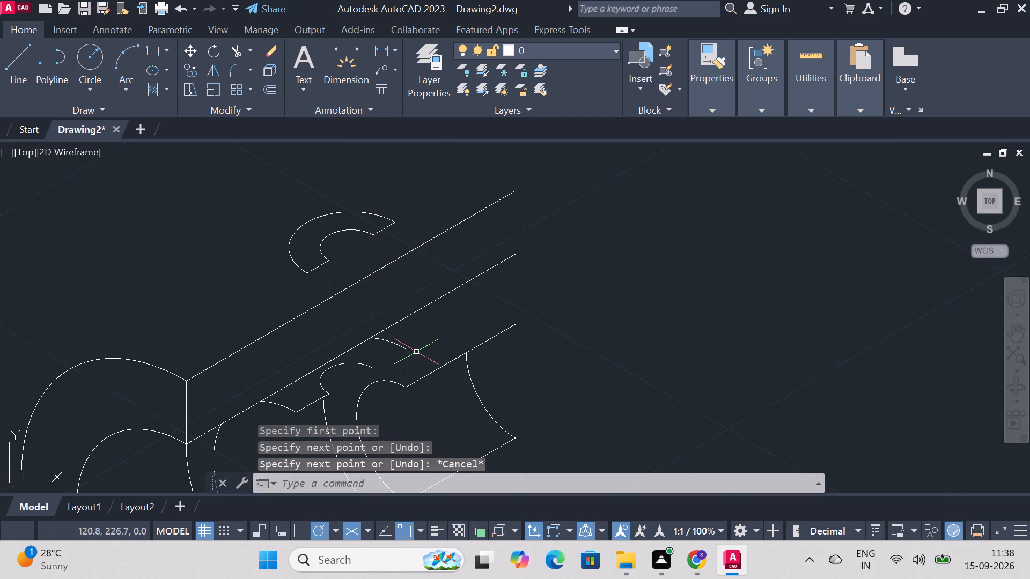
# Trim the two upright edges between the boss bore's vertical lines and the lower arc's part beyond the front vertical line.
pyautogui.write('trim')
pyautogui.press('Return')
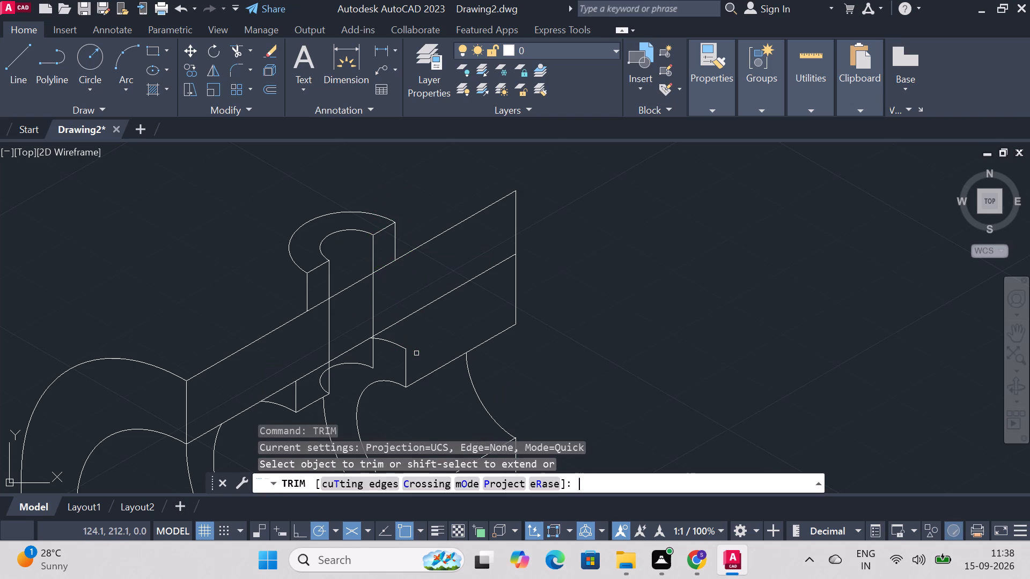
pyautogui.click(344, 290)
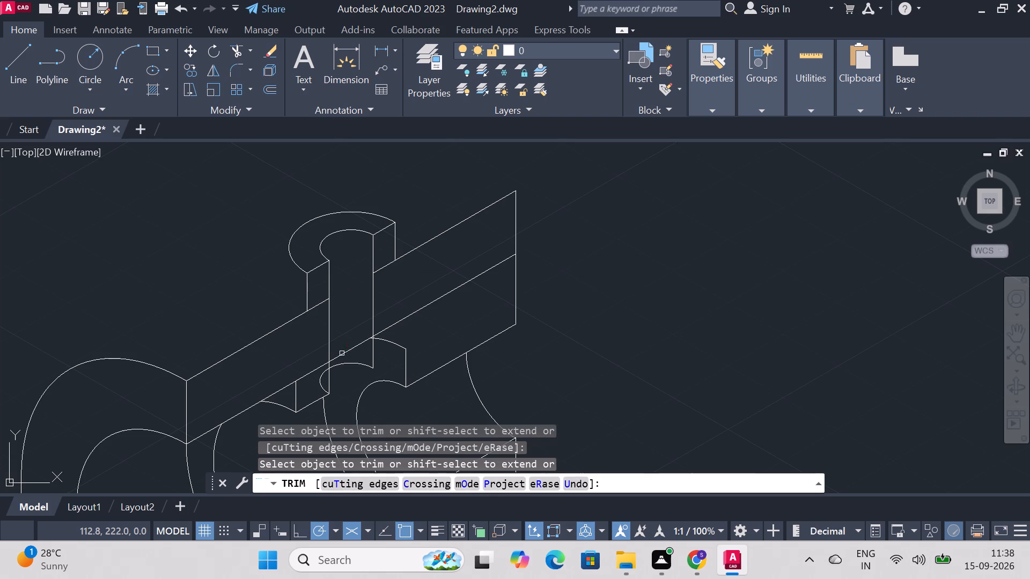
pyautogui.click(342, 355)
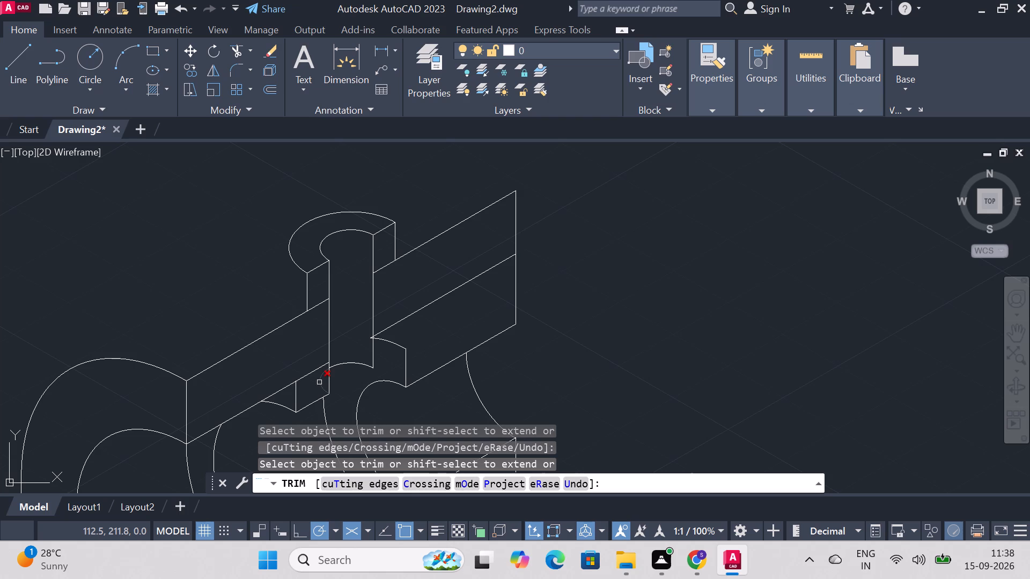
pyautogui.click(319, 382)
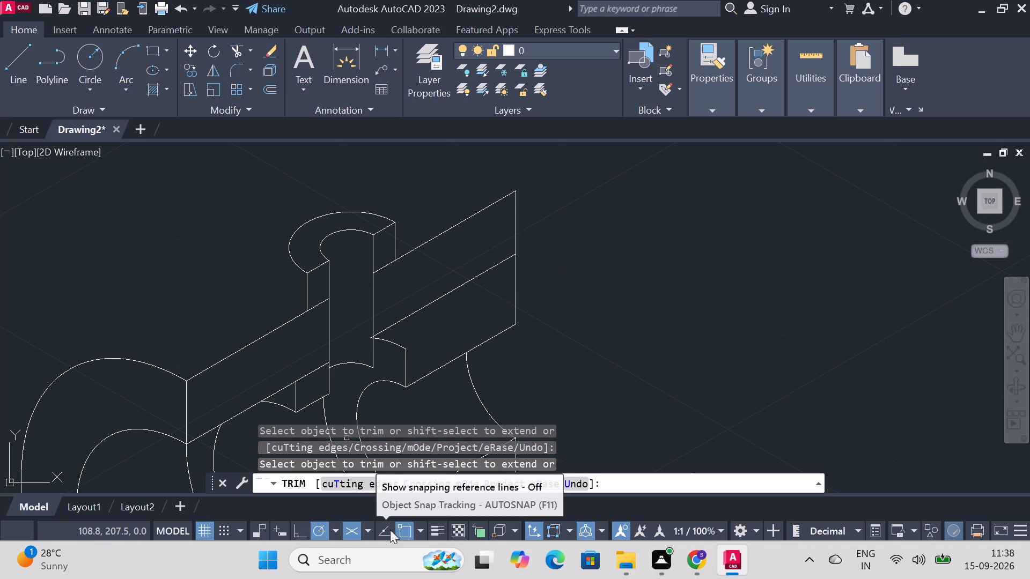
pyautogui.press('Escape')
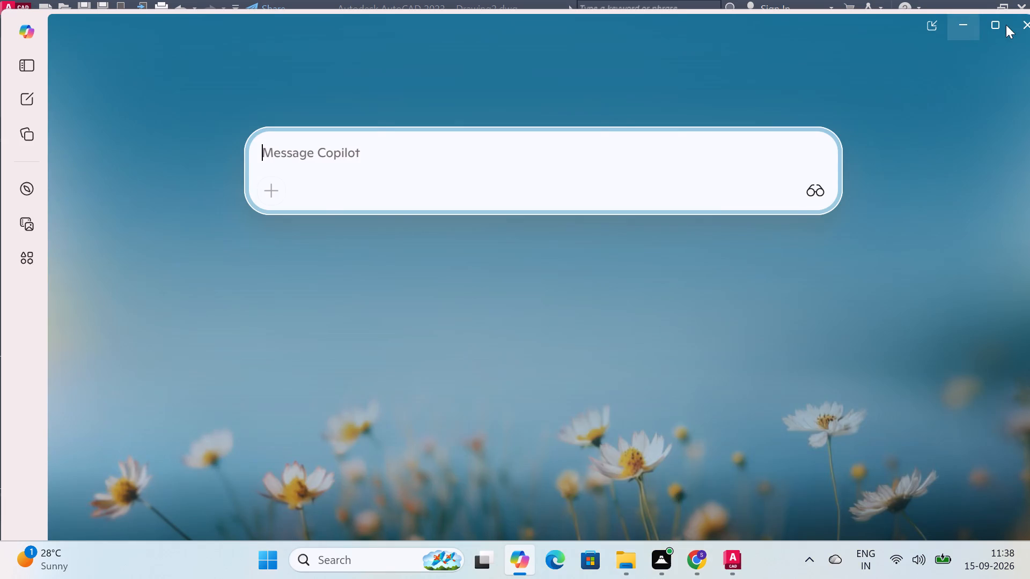
pyautogui.click(1020, 22)
# Trim the tiny edge and arc stubs protruding into the boss bore past its rear vertical line.
pyautogui.write('trim')
pyautogui.press('Return')
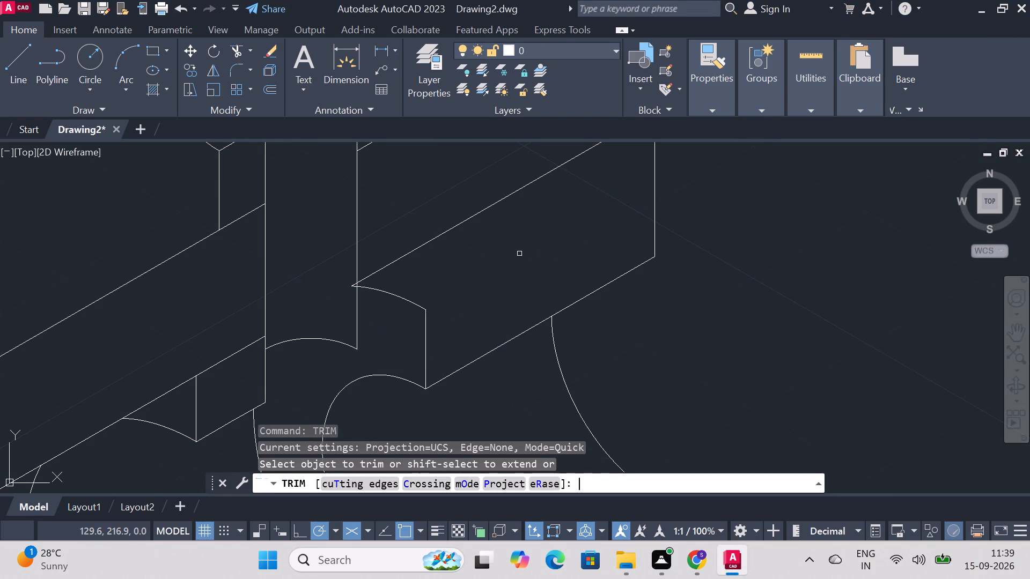
pyautogui.click(351, 288)
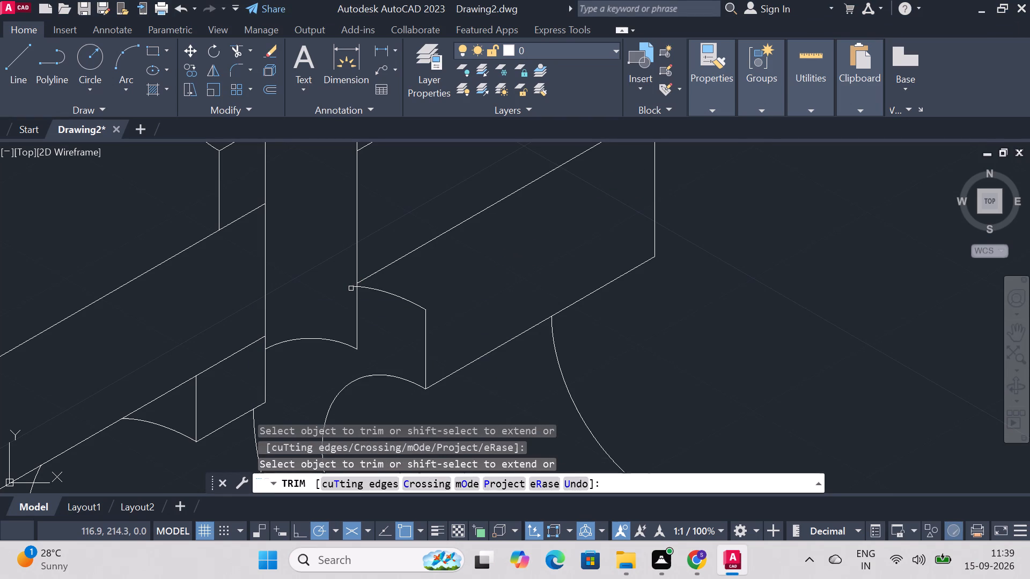
pyautogui.click(352, 287)
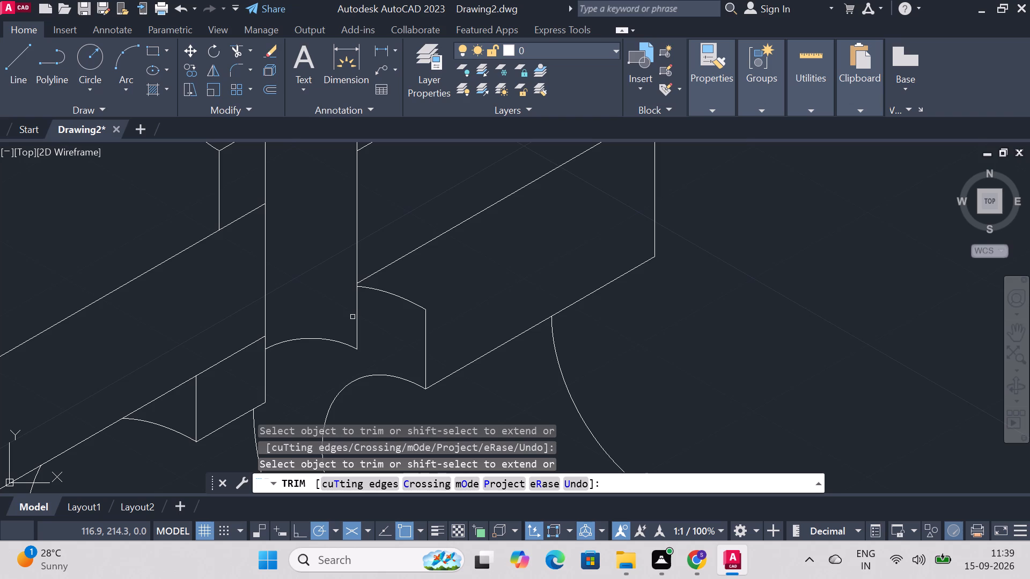
pyautogui.press('Escape')
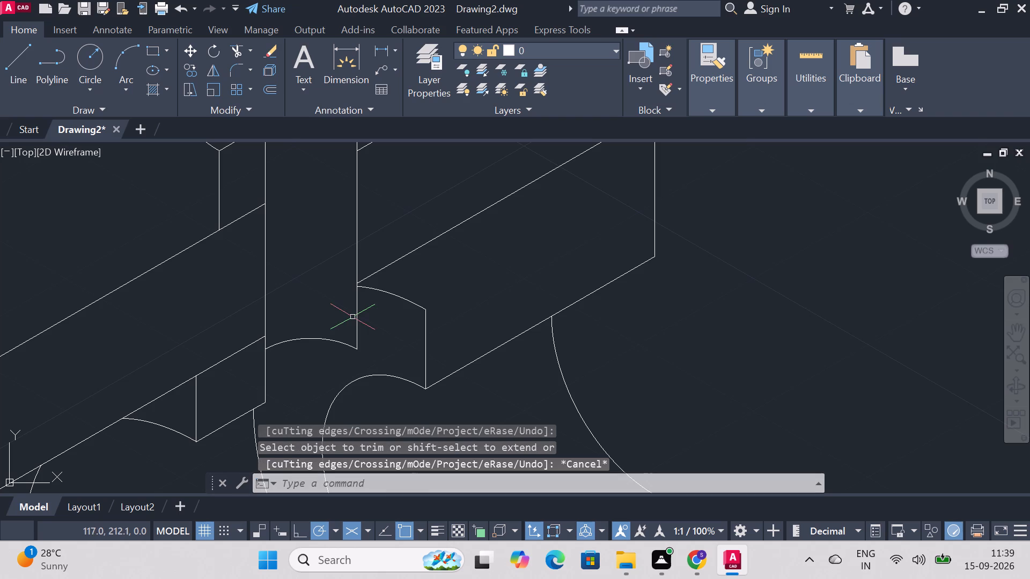
pyautogui.press('Escape')
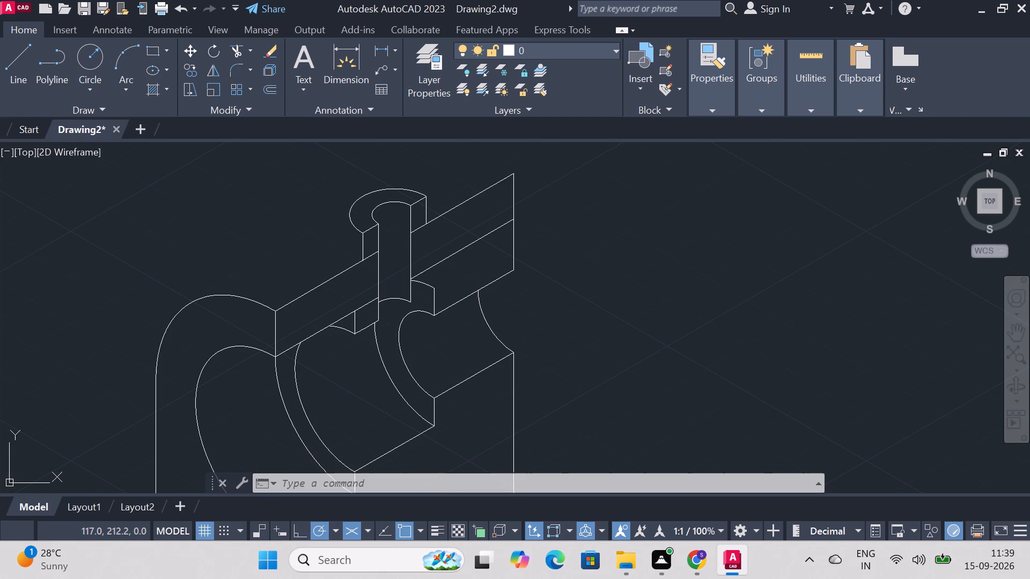
# Trim away the remaining 30° line crossing the section face behind the boss bore.
pyautogui.write('trim')
pyautogui.press('Return')
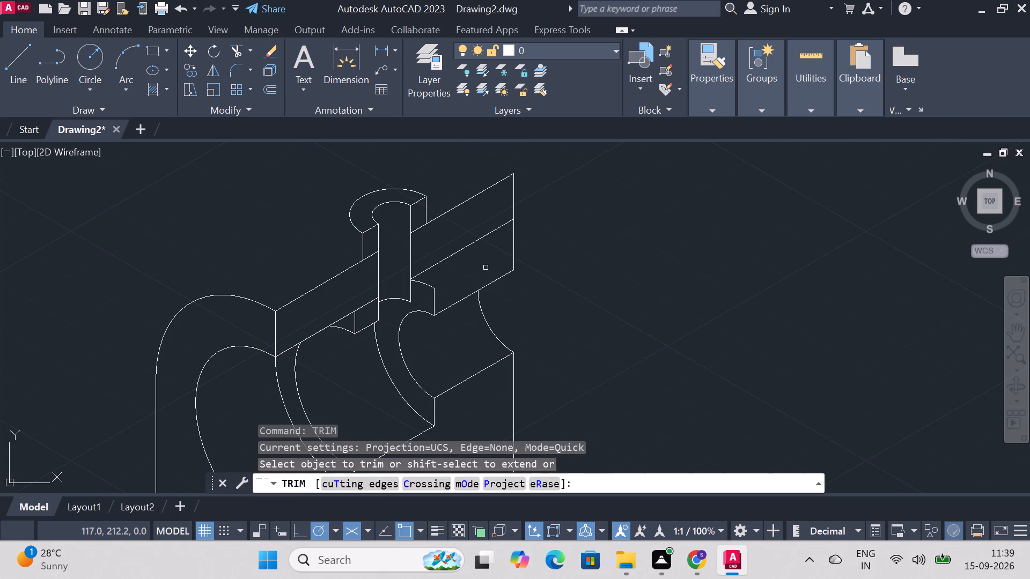
pyautogui.click(465, 253)
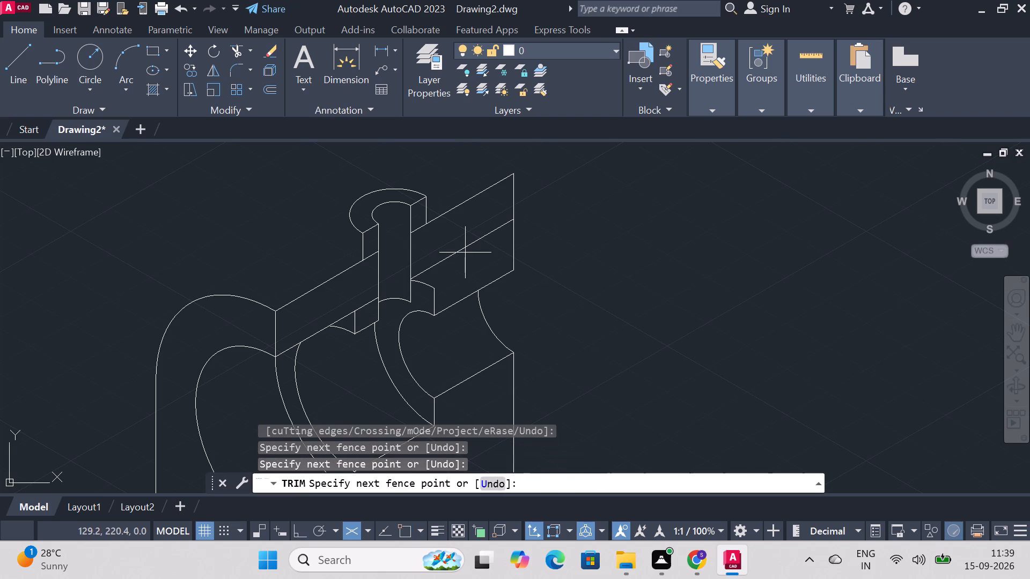
pyautogui.click(460, 248)
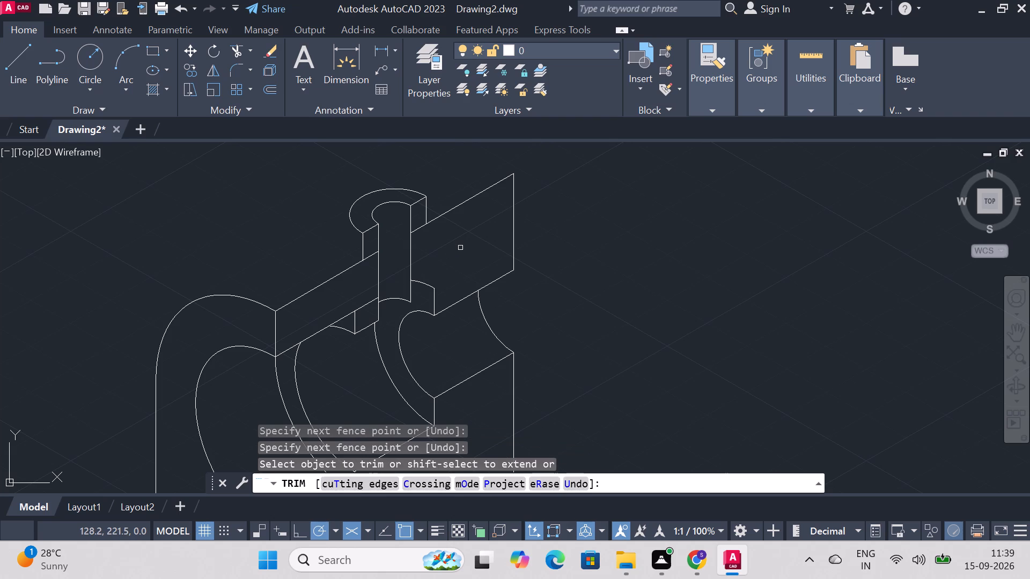
pyautogui.press('Escape')
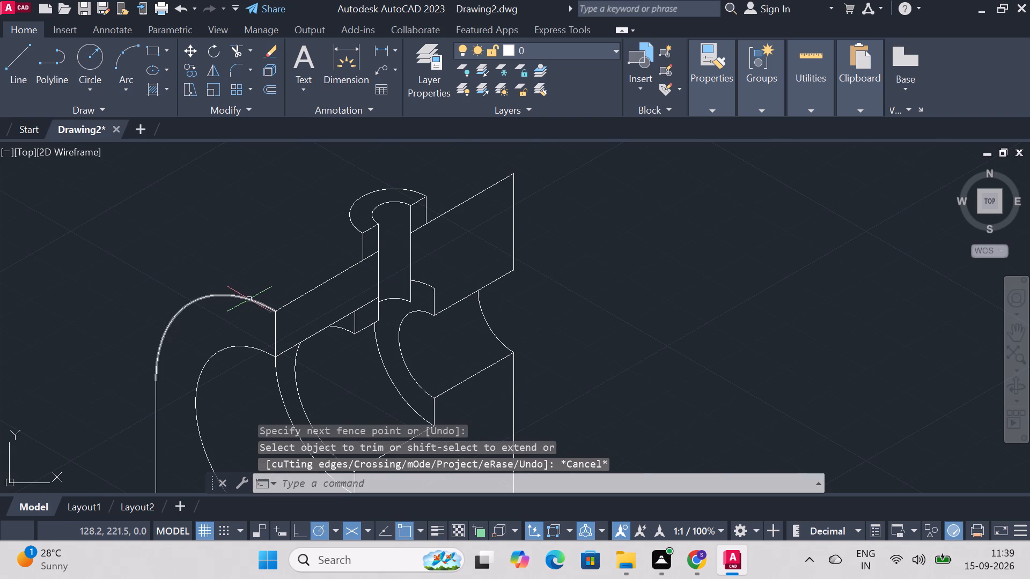
# Copy the upright's large outer front arc from its top end to the rear upper corner of the section face.
pyautogui.click(247, 300)
pyautogui.write('copy')
pyautogui.press('Return')
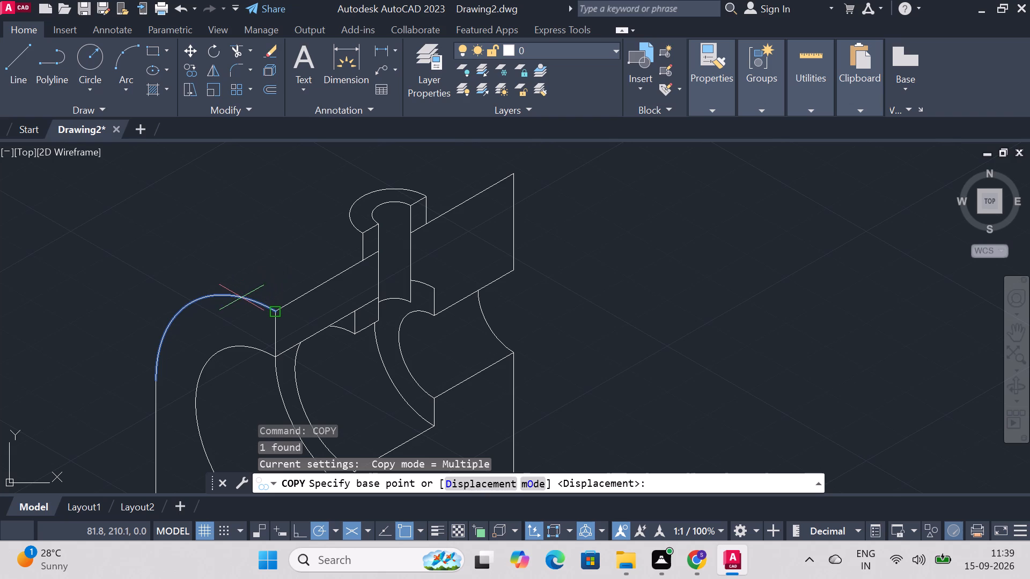
pyautogui.click(273, 310)
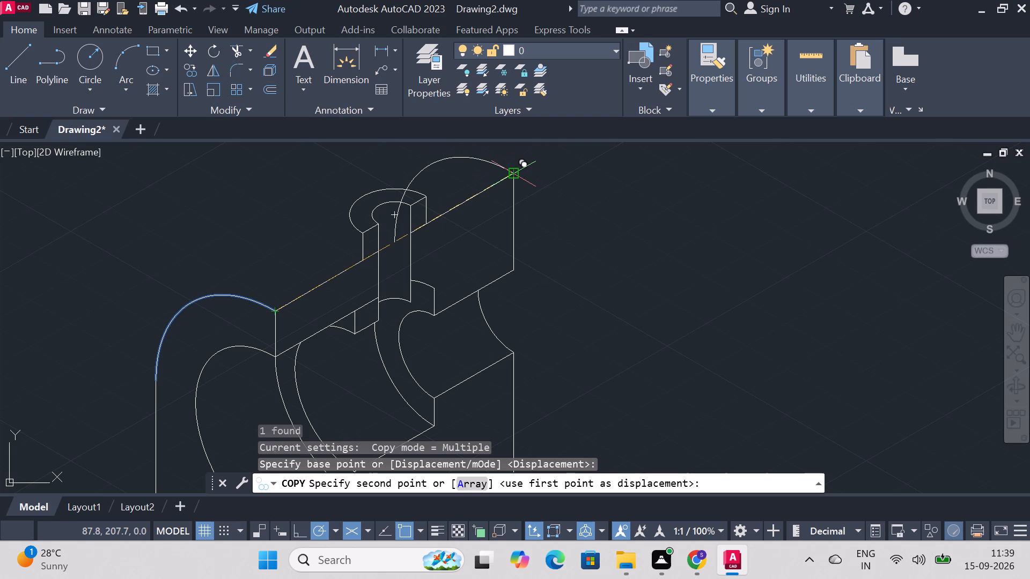
pyautogui.click(515, 174)
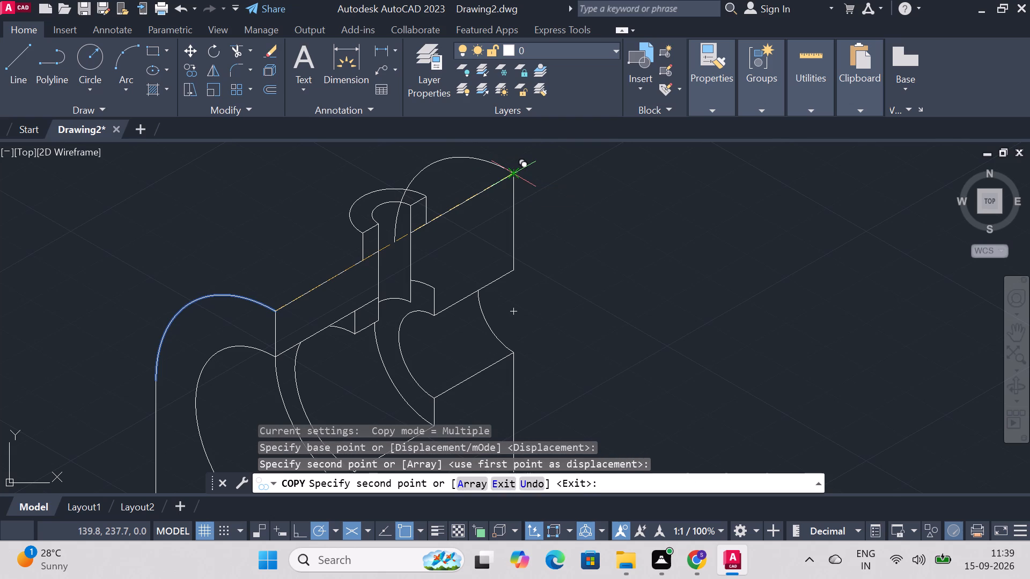
pyautogui.press('Escape')
# Trim the copied rear arc's lower portion where it passes through the circular boss, back to the boss's outer top edge.
pyautogui.press('t')
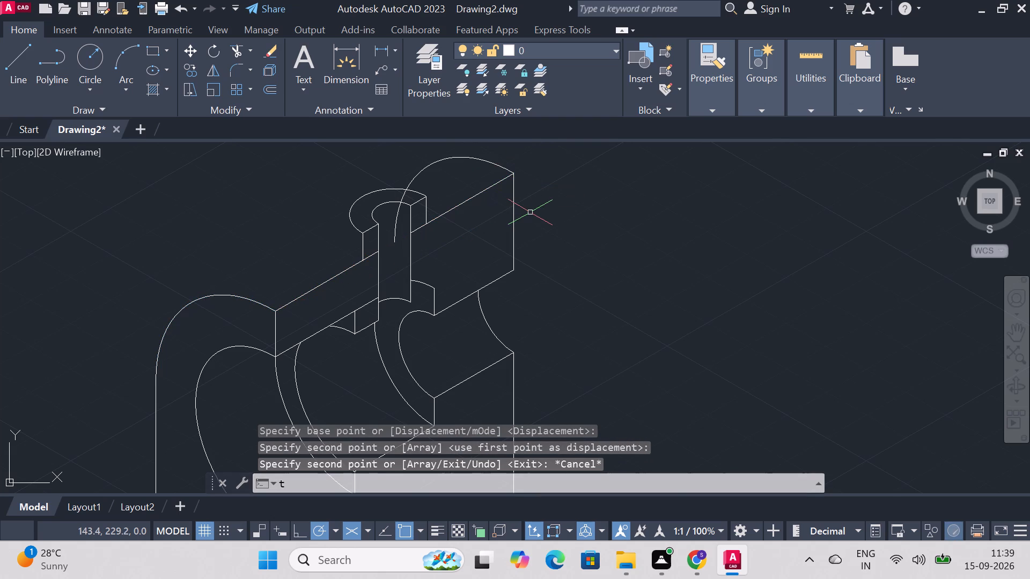
pyautogui.press('r')
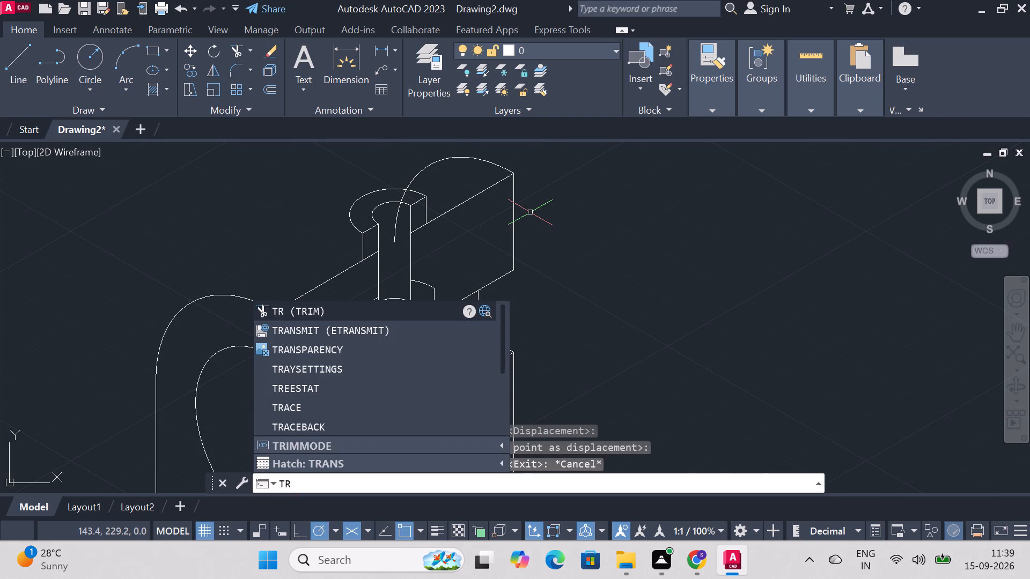
pyautogui.write('im')
pyautogui.press('Return')
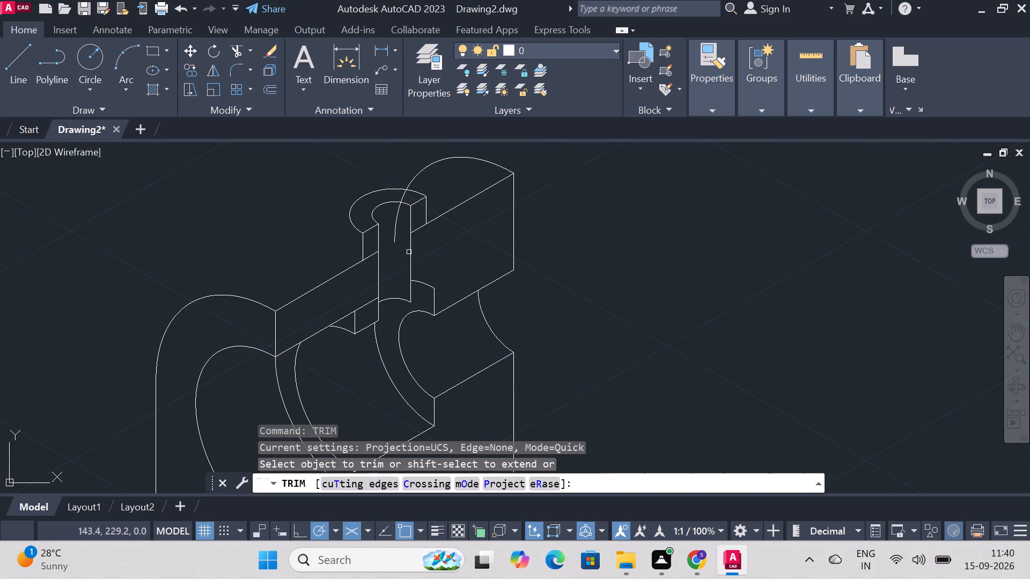
pyautogui.click(394, 227)
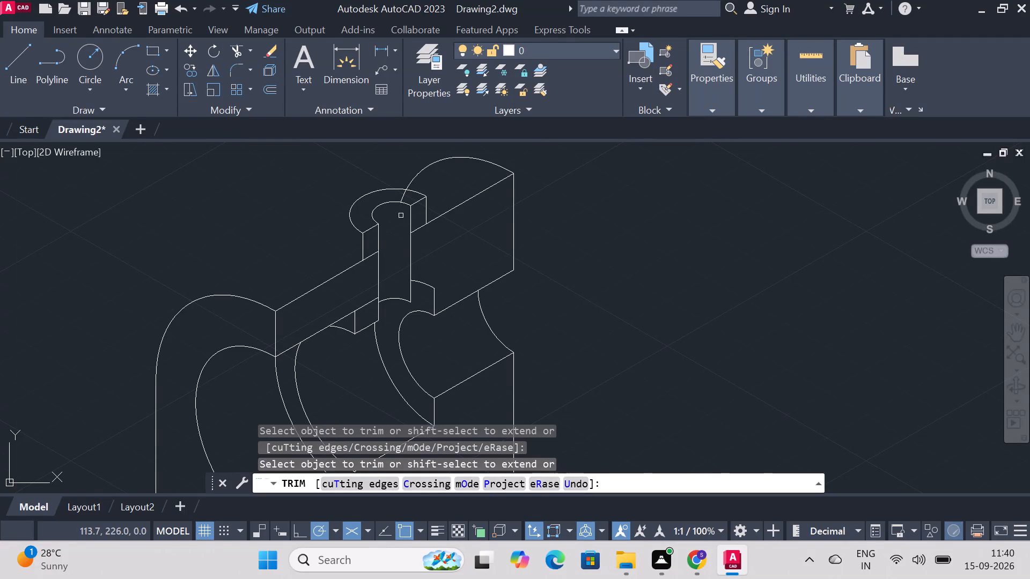
pyautogui.click(402, 201)
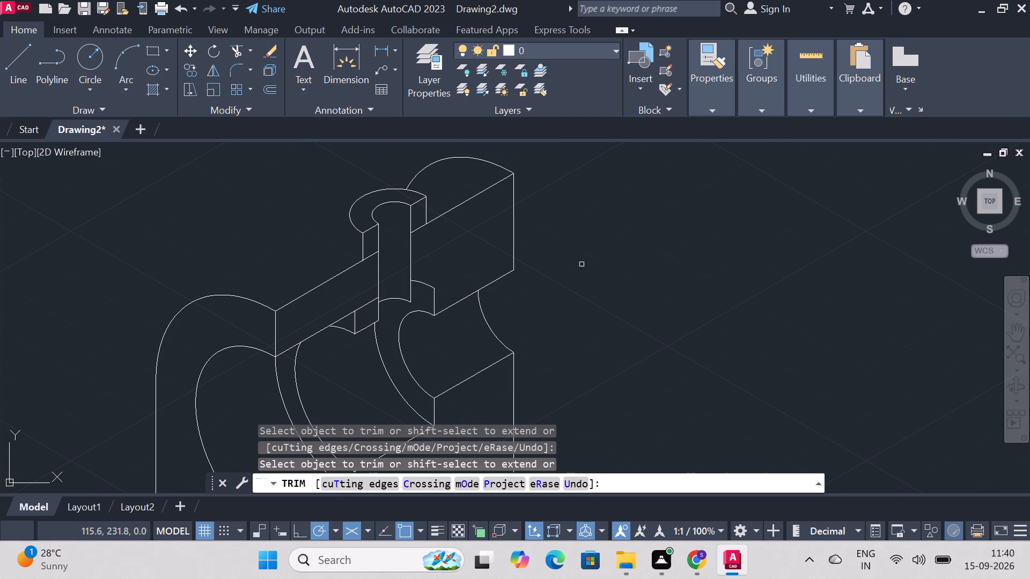
pyautogui.press('Escape')
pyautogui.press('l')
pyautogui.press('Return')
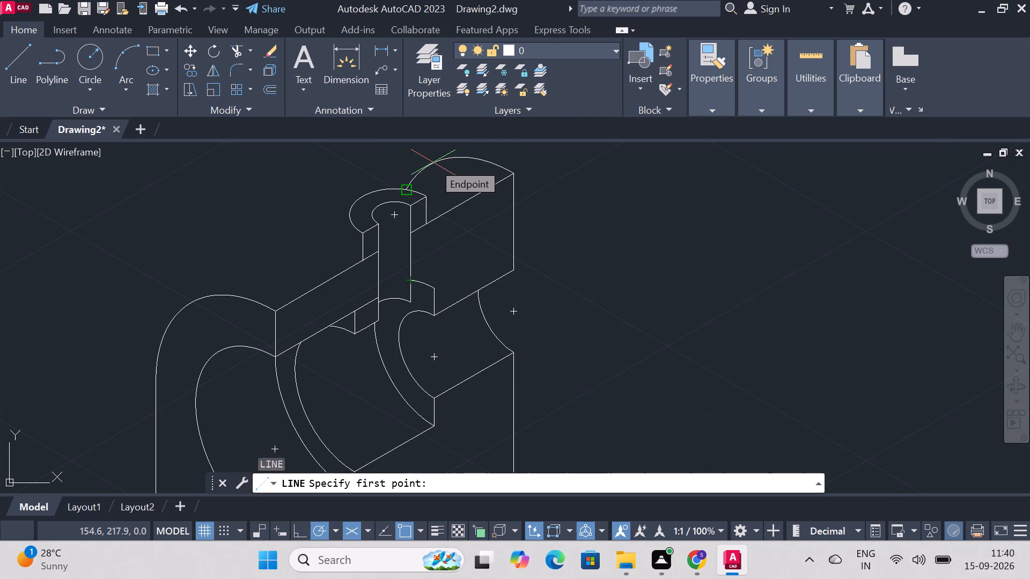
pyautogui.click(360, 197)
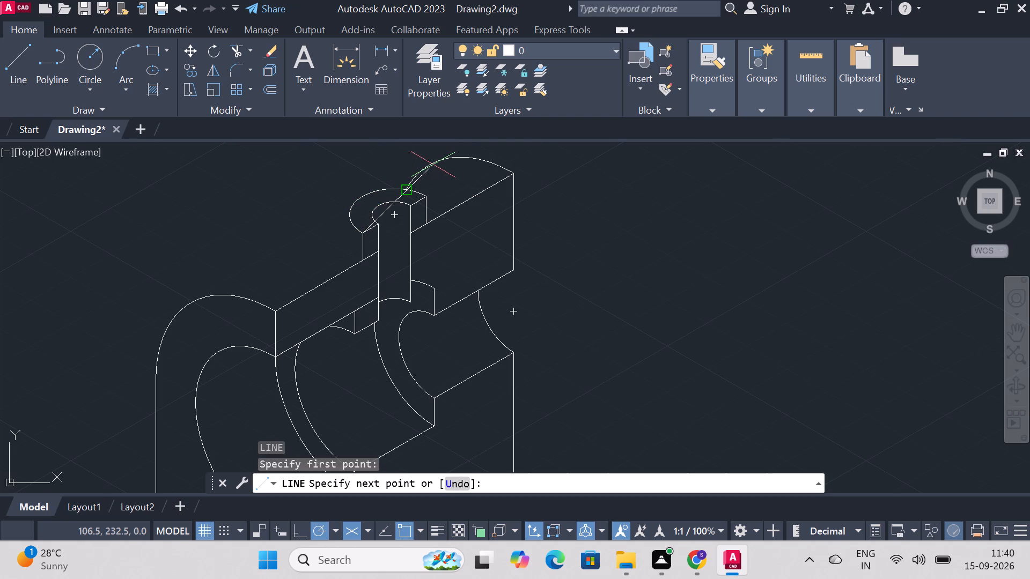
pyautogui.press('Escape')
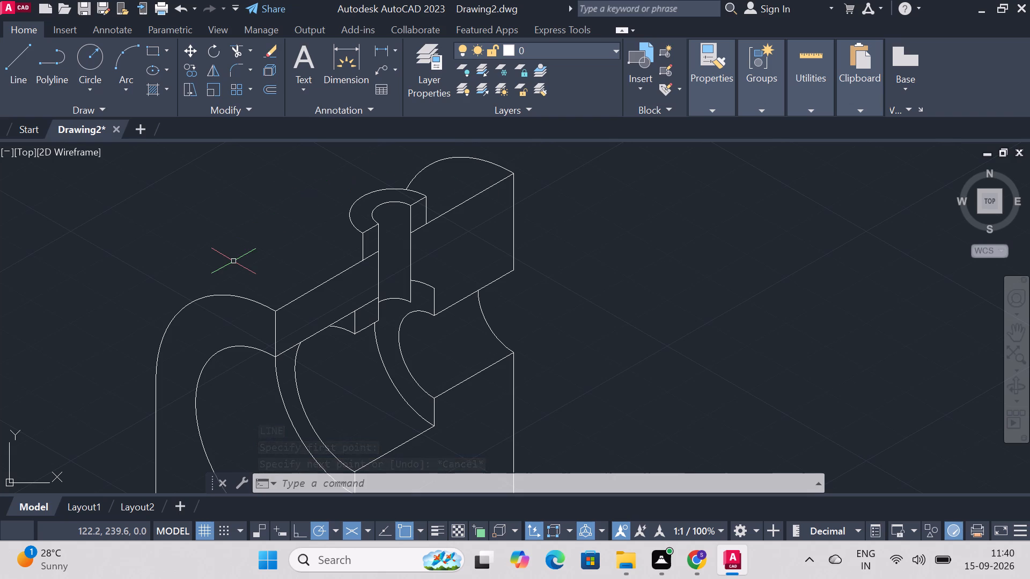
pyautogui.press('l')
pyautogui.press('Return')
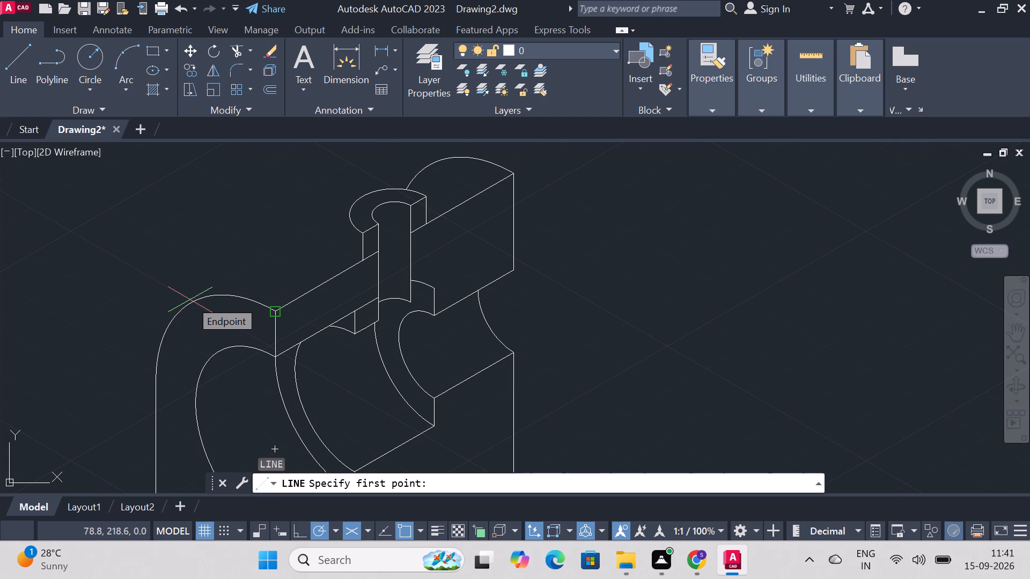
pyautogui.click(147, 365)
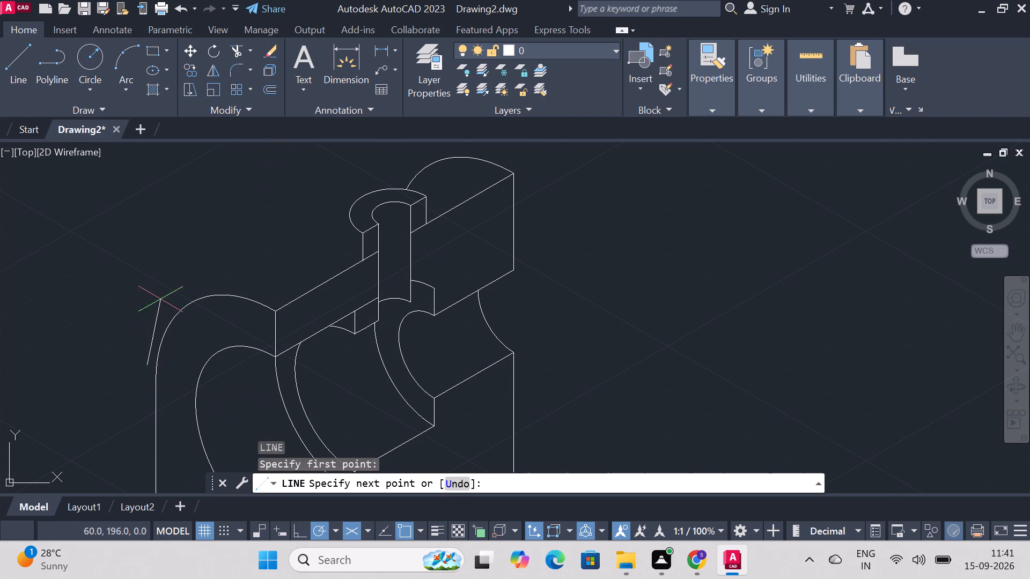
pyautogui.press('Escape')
# Draw a vertical construction line about 38 units long upward from the lower end of the upright's outer front arc.
pyautogui.press('l')
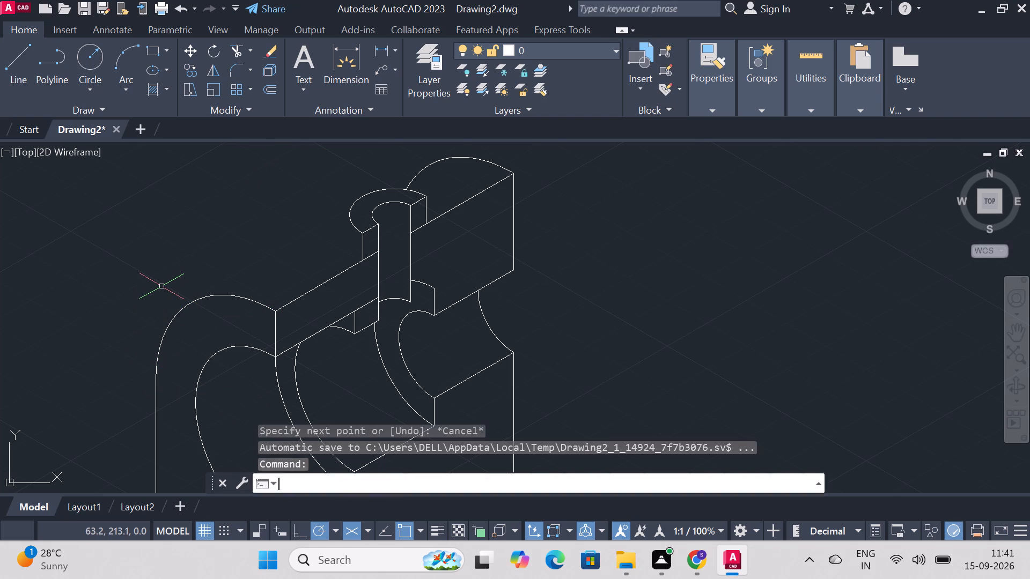
pyautogui.press('Return')
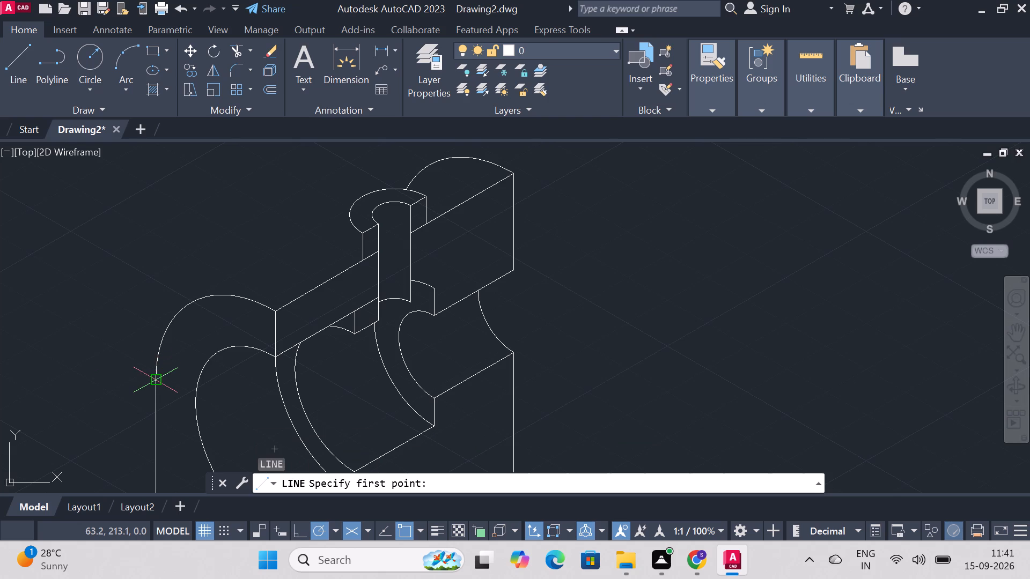
pyautogui.click(156, 381)
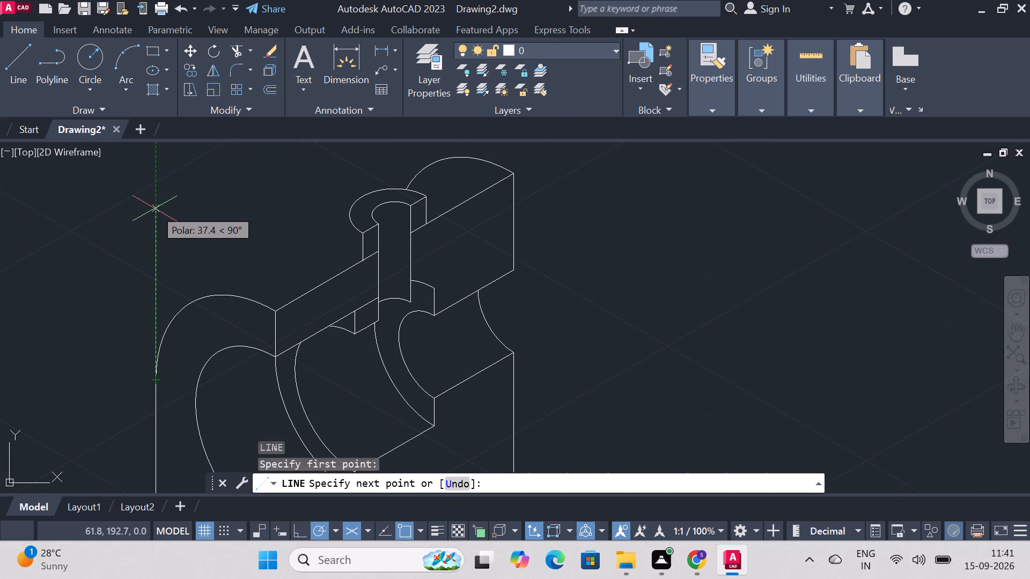
pyautogui.click(155, 204)
pyautogui.press('Escape')
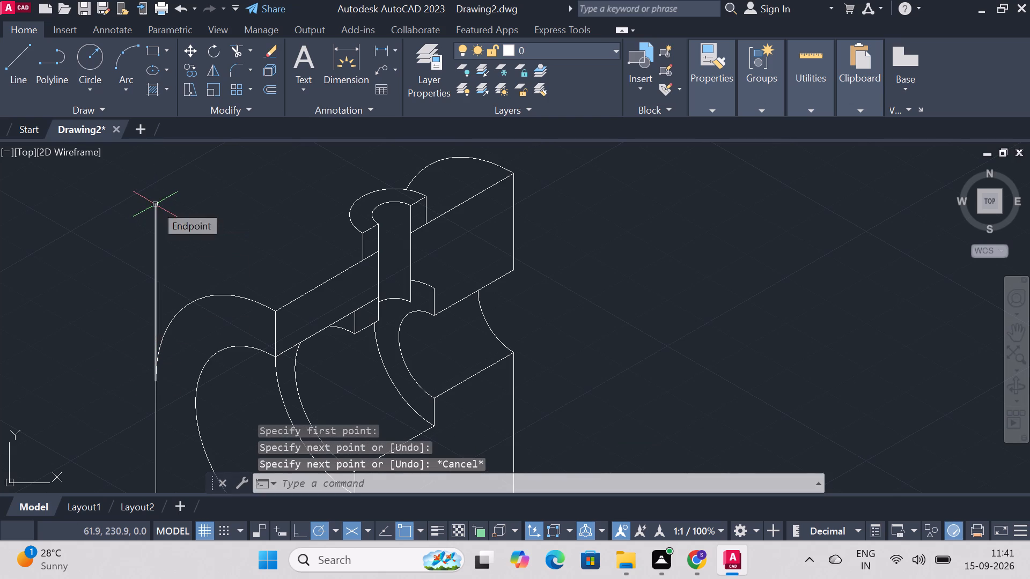
# Draw a 150° construction line from the section face's front upper corner to the vertical construction line.
pyautogui.press('l')
pyautogui.press('Return')
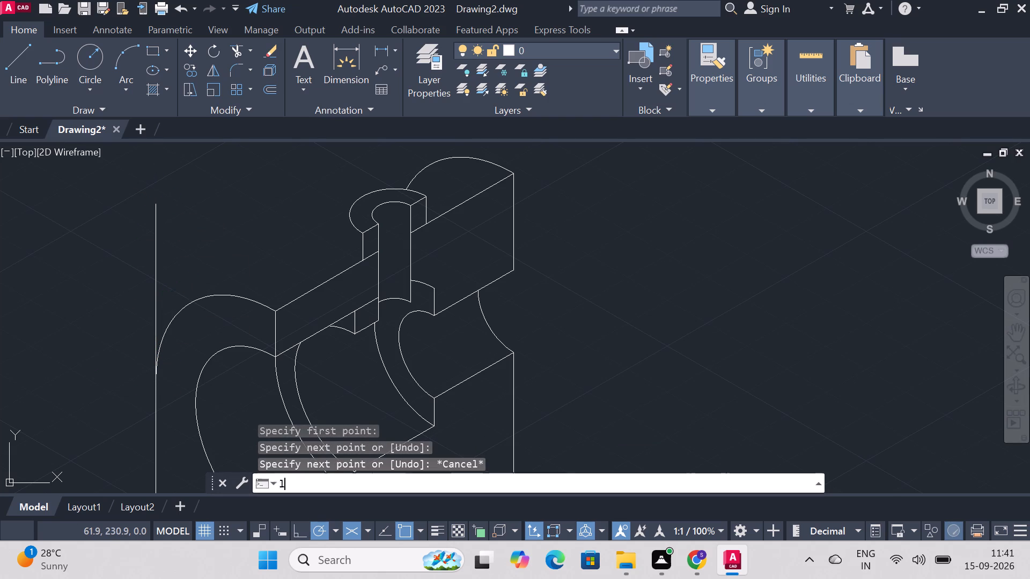
pyautogui.click(276, 310)
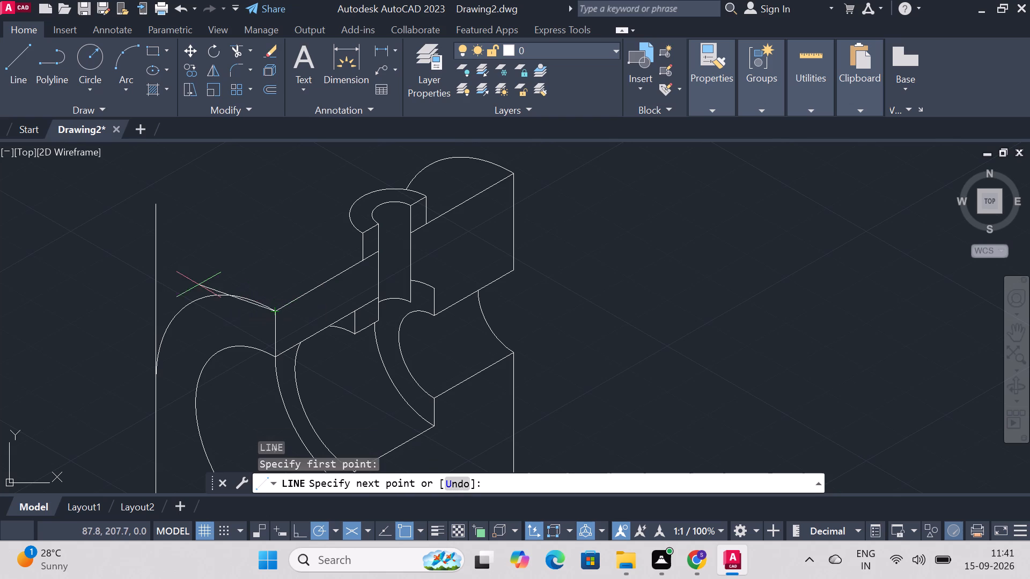
pyautogui.click(151, 244)
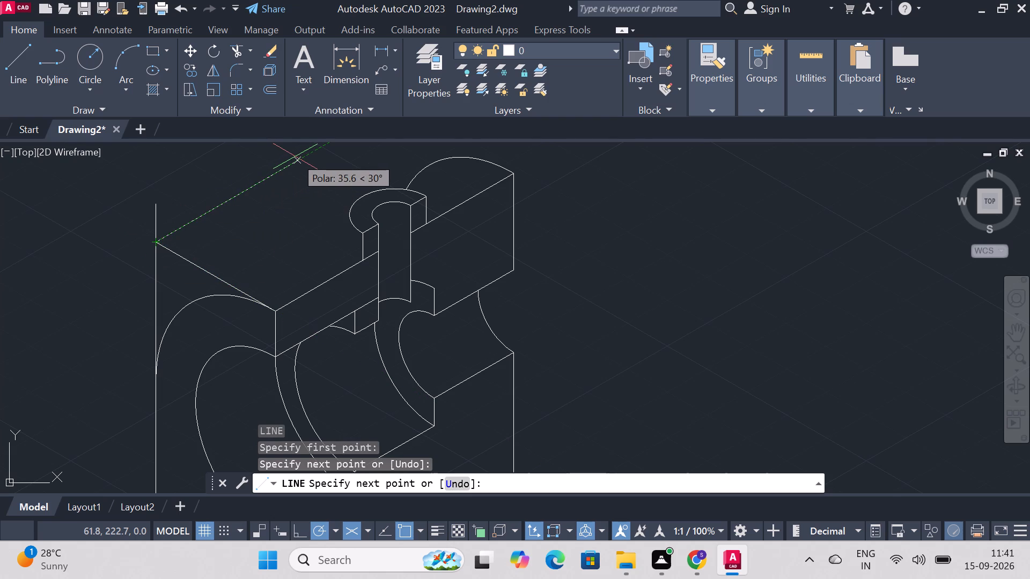
pyautogui.press('Escape')
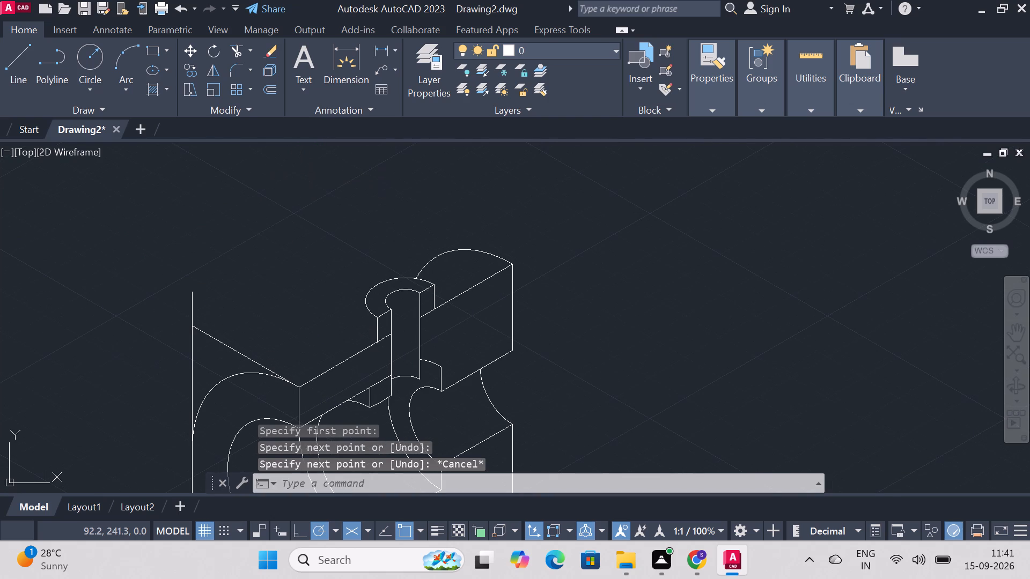
# Draw a 30° construction line about 73 units long from the intersection of the vertical and 150° construction lines.
pyautogui.press('l')
pyautogui.press('Return')
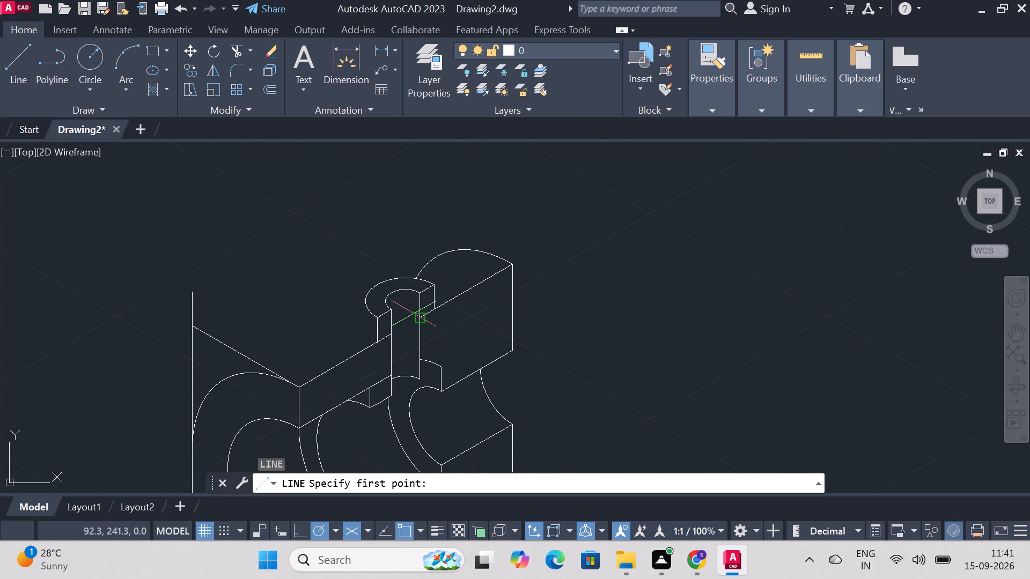
pyautogui.click(195, 328)
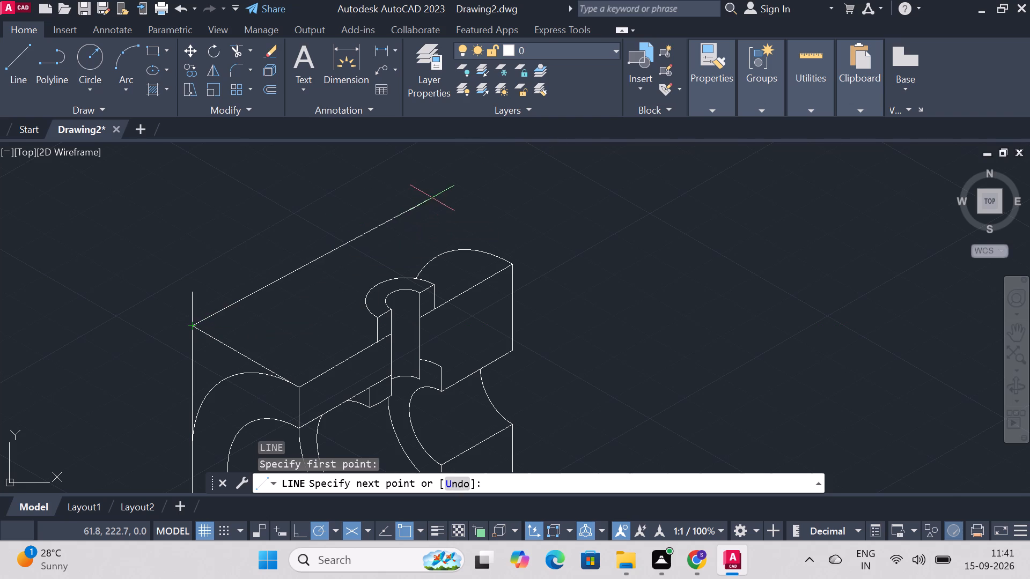
pyautogui.click(448, 169)
pyautogui.press('Escape')
# Draw a 150° construction line from the section face's rear upper corner to the long 30° construction line.
pyautogui.press('l')
pyautogui.press('Return')
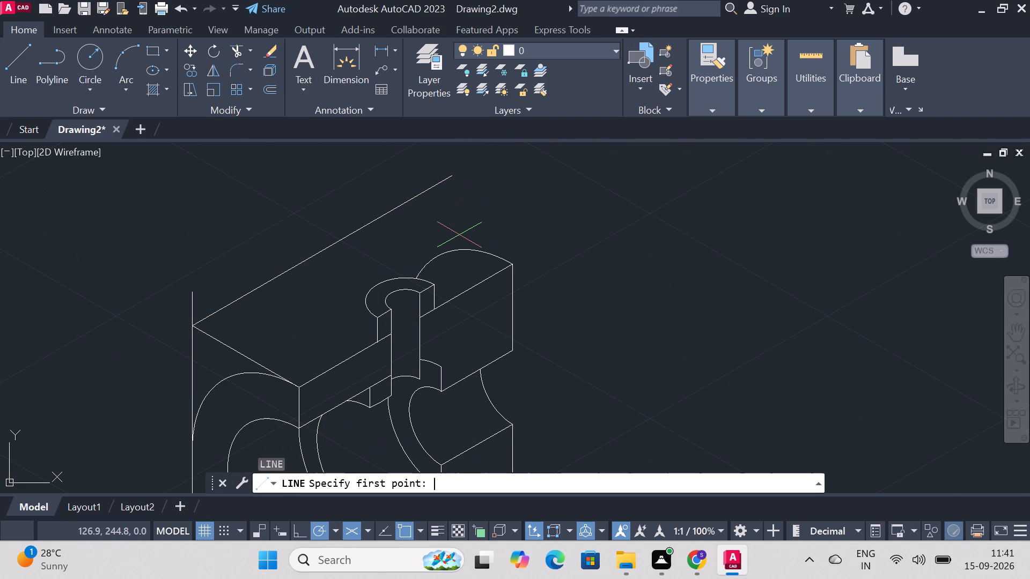
pyautogui.click(510, 264)
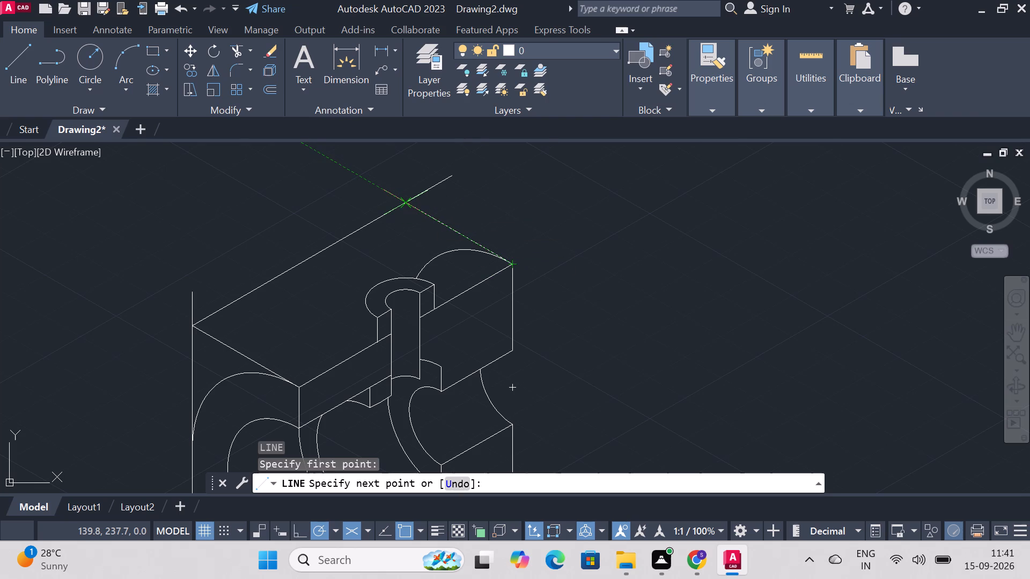
pyautogui.click(409, 205)
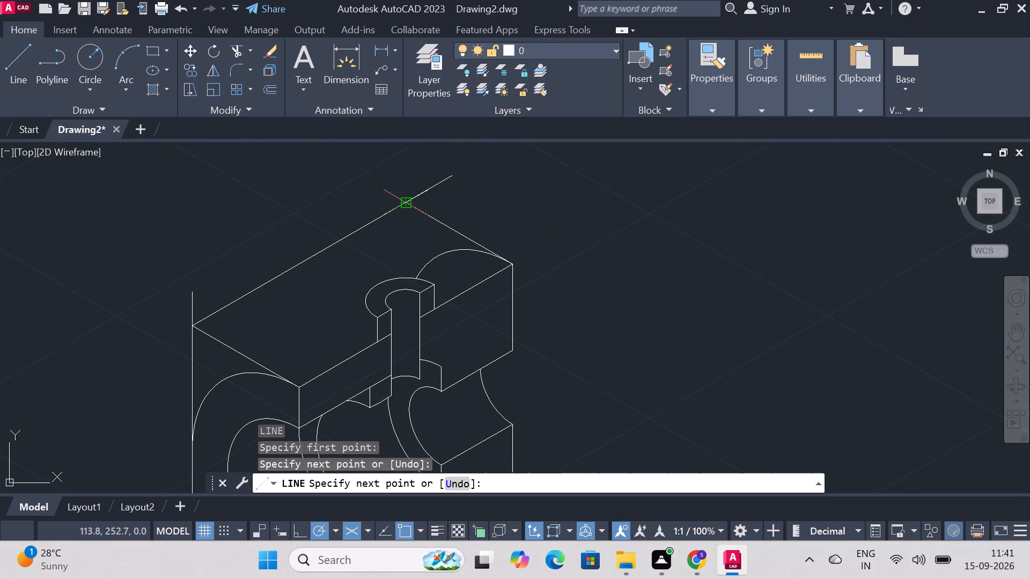
pyautogui.press('Escape')
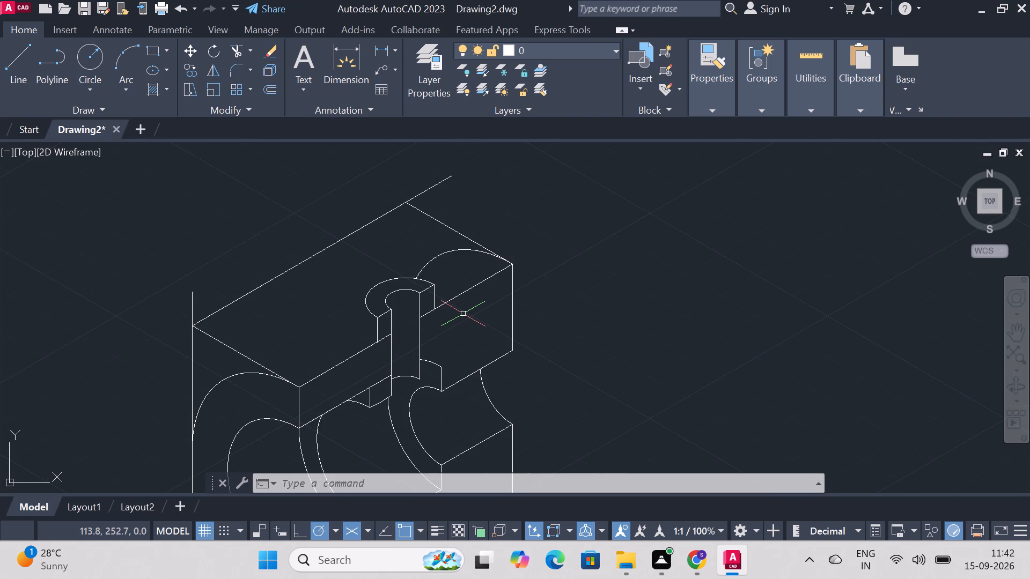
# Draw a diagonal from the front construction corner to the outer front arc, continuing at 30° past the boss's outer edge to the rear arc.
pyautogui.press('l')
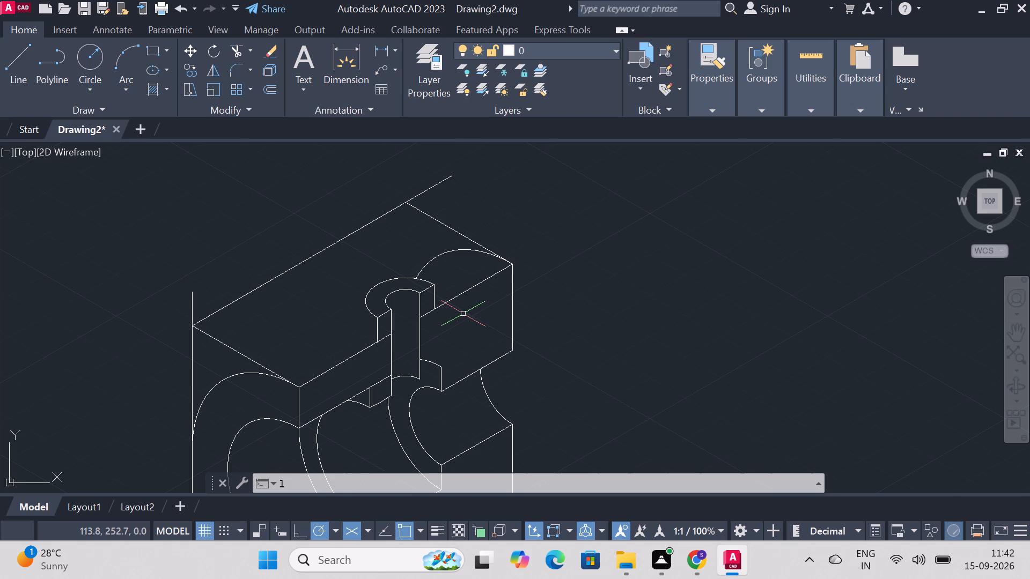
pyautogui.press('Return')
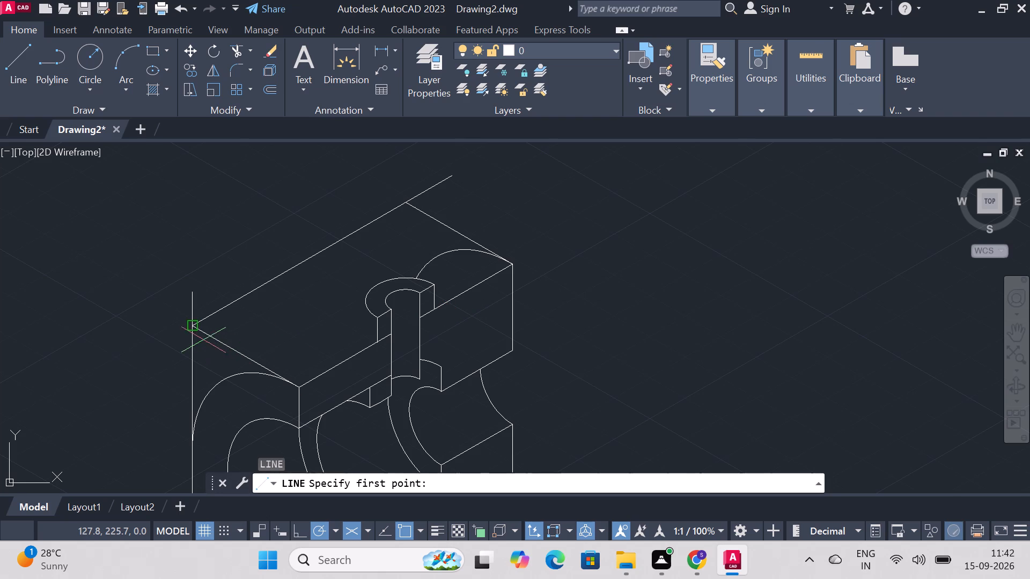
pyautogui.click(189, 329)
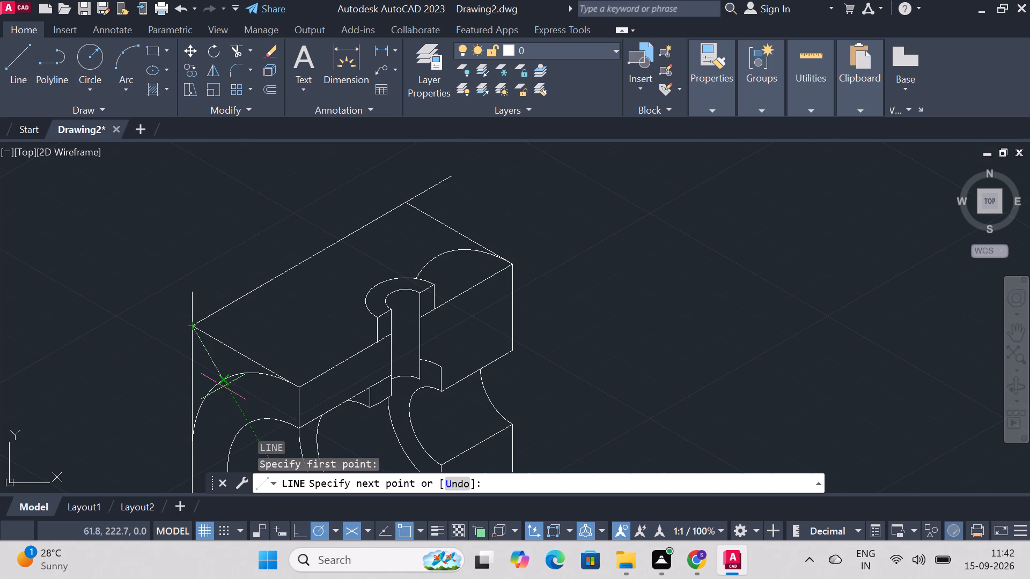
pyautogui.click(221, 382)
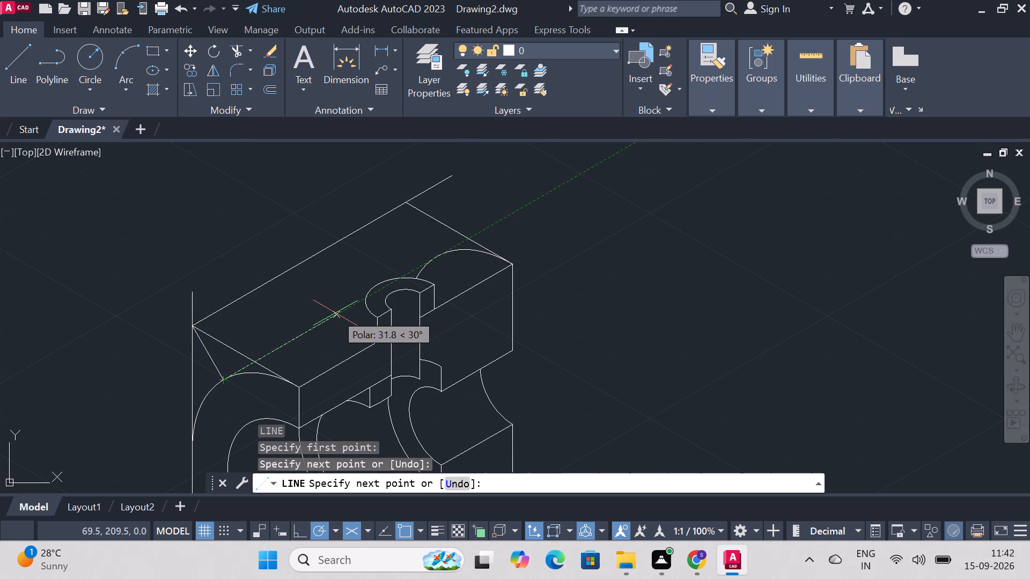
pyautogui.click(367, 298)
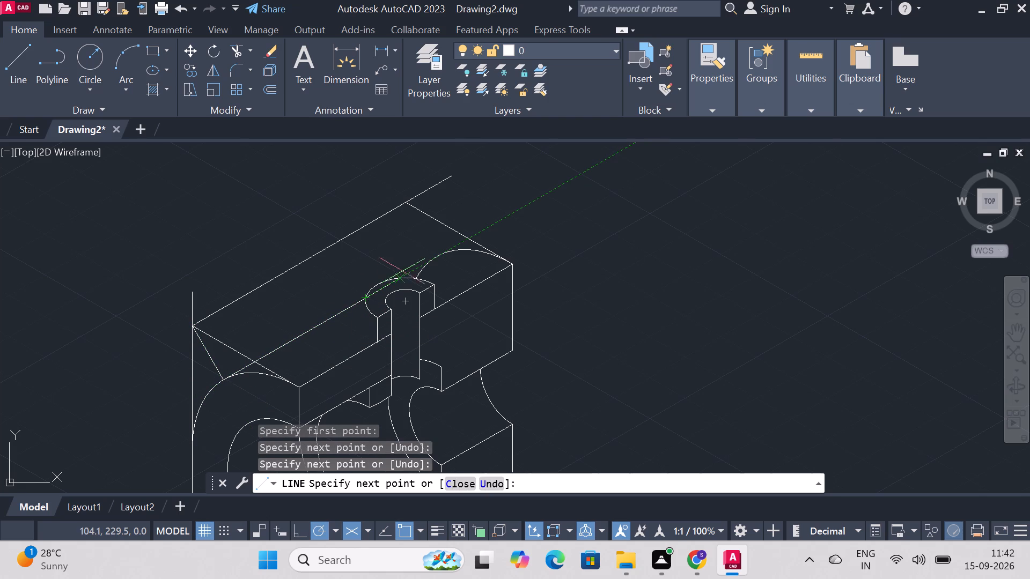
pyautogui.click(398, 281)
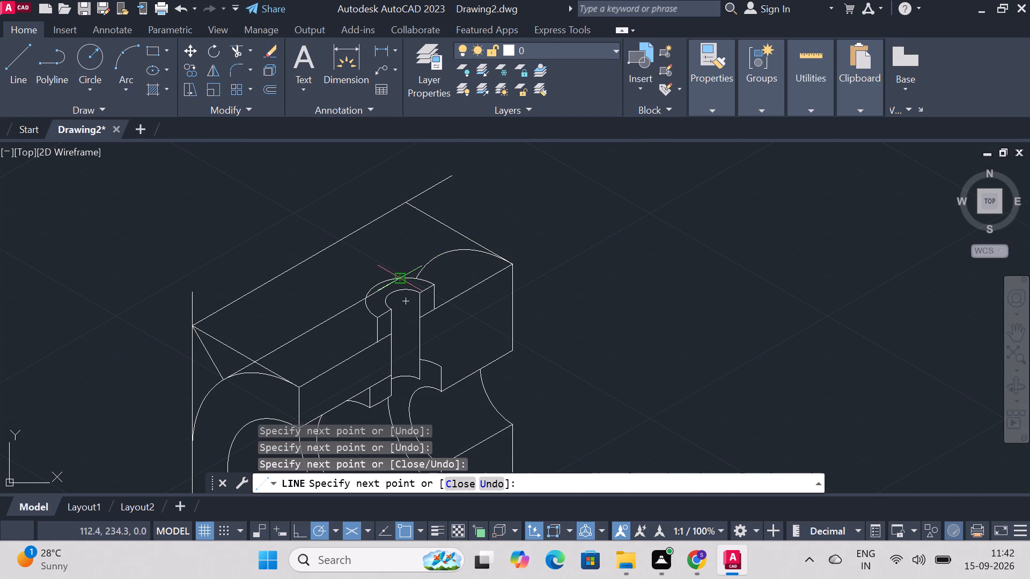
pyautogui.click(433, 255)
pyautogui.press('Escape')
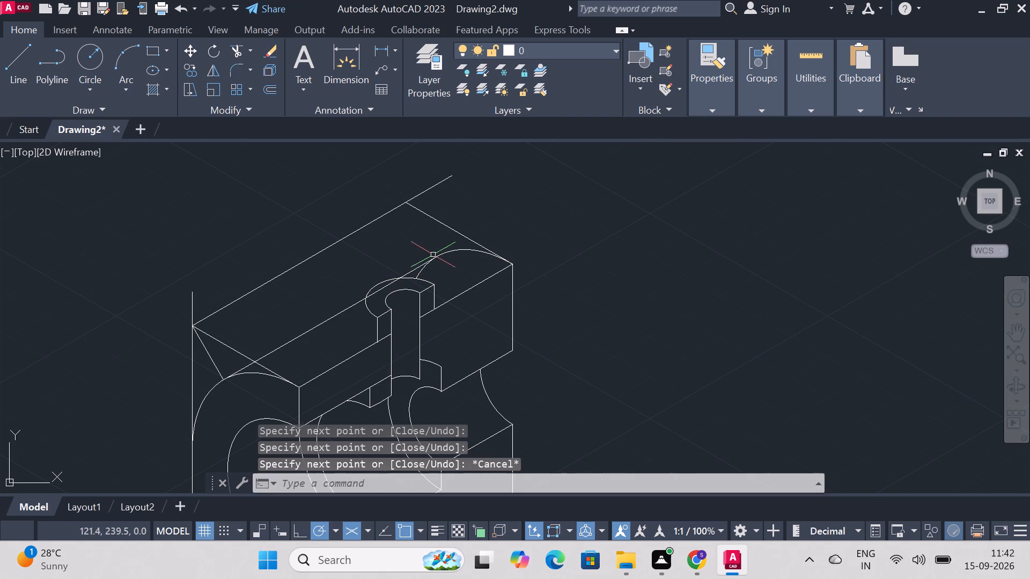
# Trim away the diagonal, vertical, 150° and 30° construction lines around the top of the bracket.
pyautogui.write('trim')
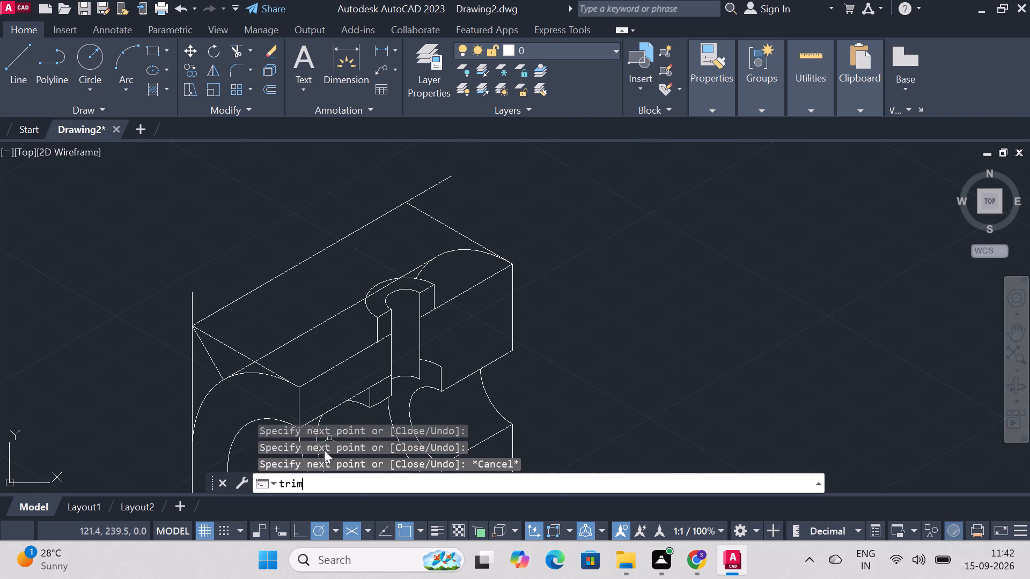
pyautogui.press('Return')
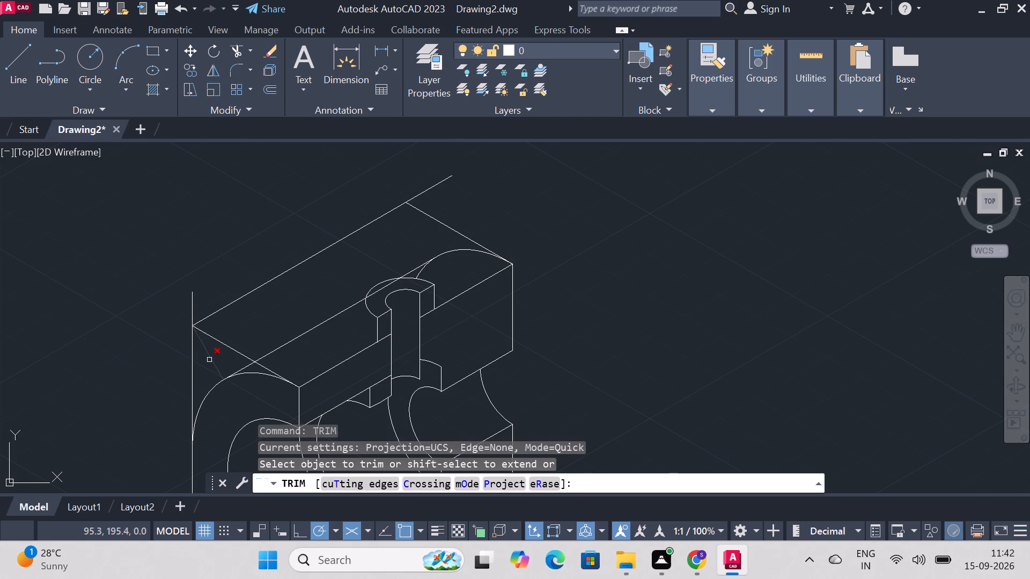
pyautogui.click(209, 359)
pyautogui.click(192, 372)
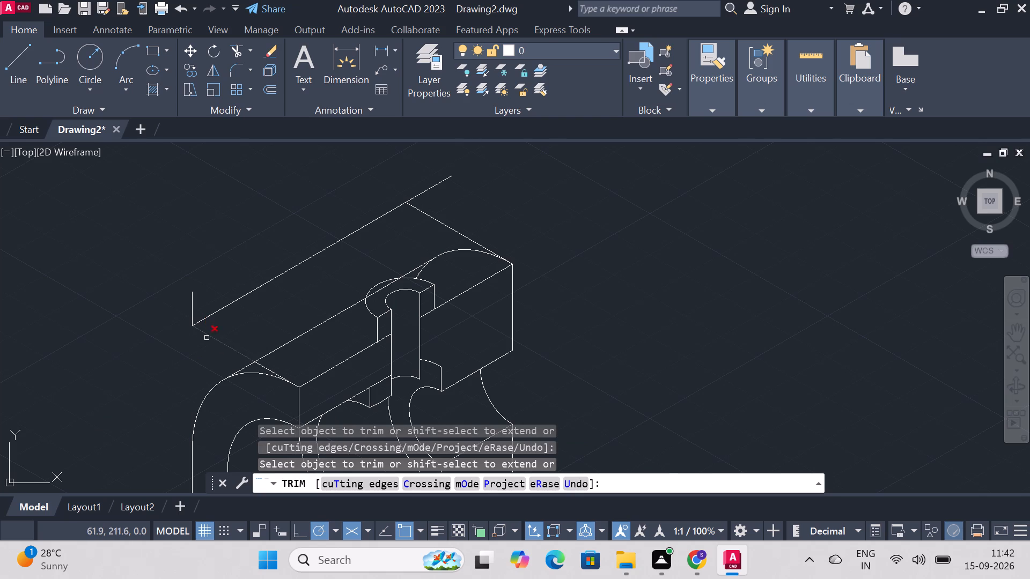
pyautogui.click(207, 338)
pyautogui.click(207, 322)
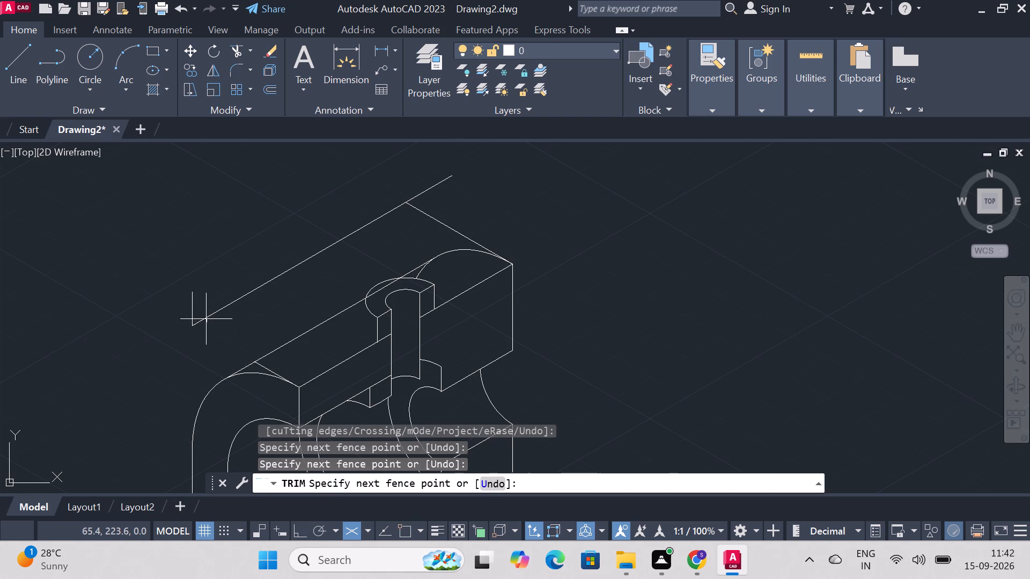
pyautogui.click(204, 316)
pyautogui.click(193, 312)
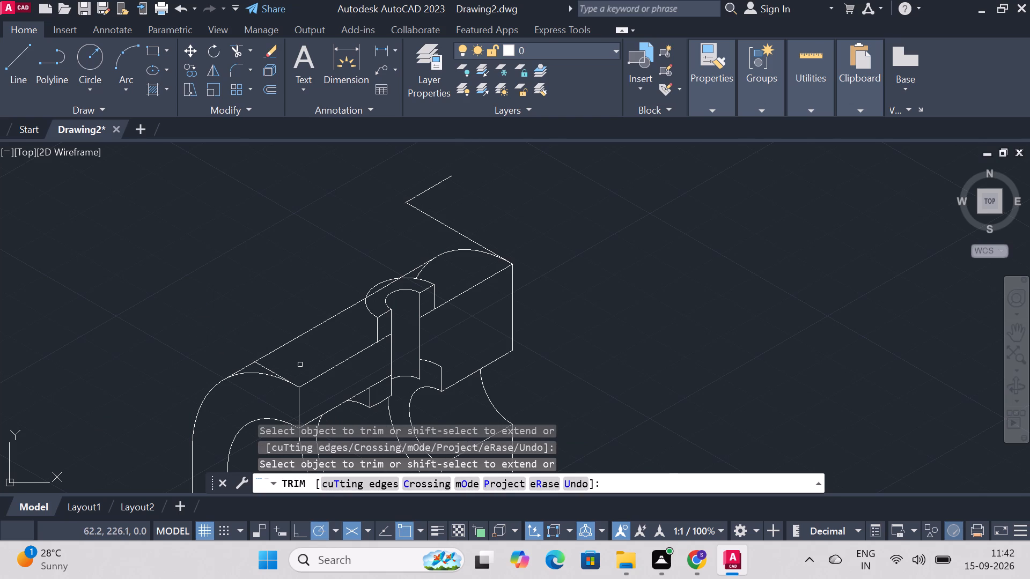
pyautogui.click(265, 366)
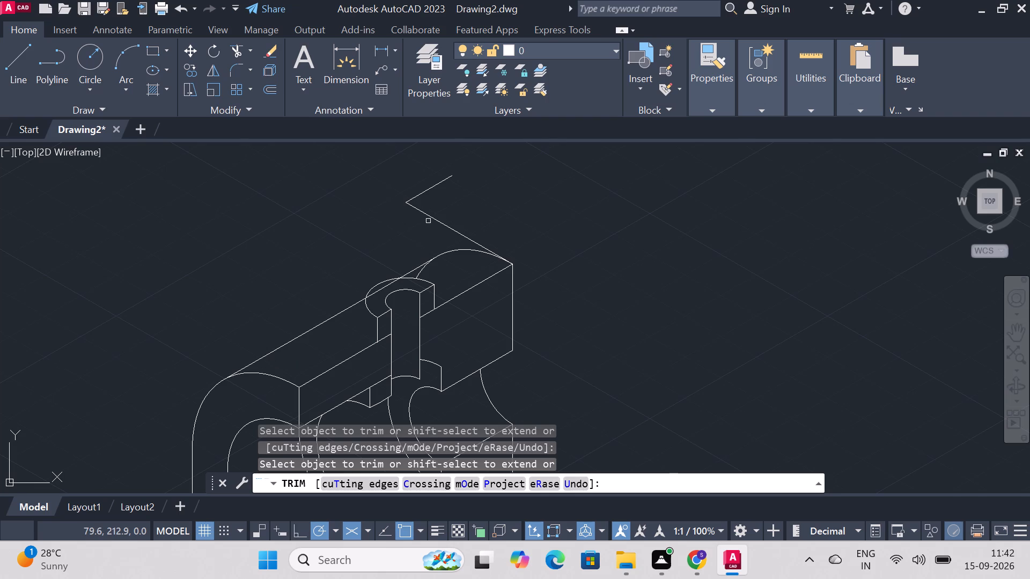
pyautogui.click(434, 219)
pyautogui.click(422, 192)
# Trim the 30° top edge where it crosses the boss and the rear arc where it extends past that edge.
pyautogui.click(384, 289)
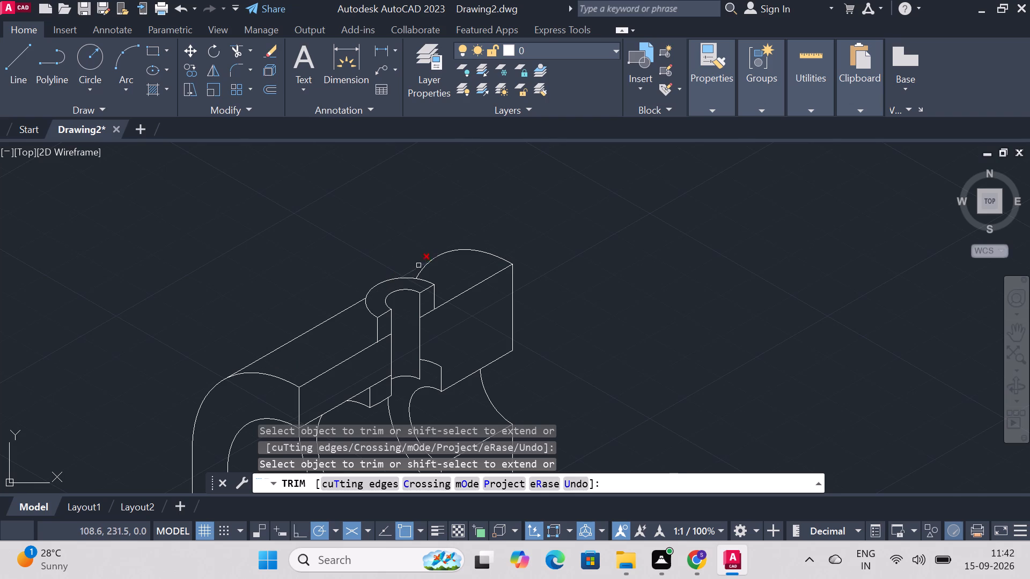
pyautogui.click(423, 270)
pyautogui.press('Escape')
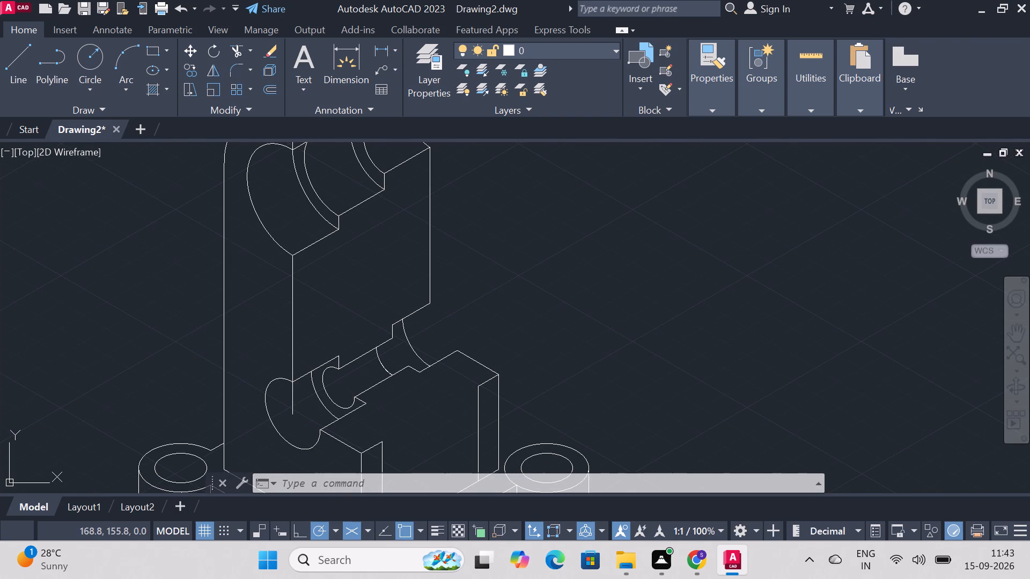
# Trim the section face's front vertical edge where it runs down into the lower bore.
pyautogui.write('trim')
pyautogui.press('Return')
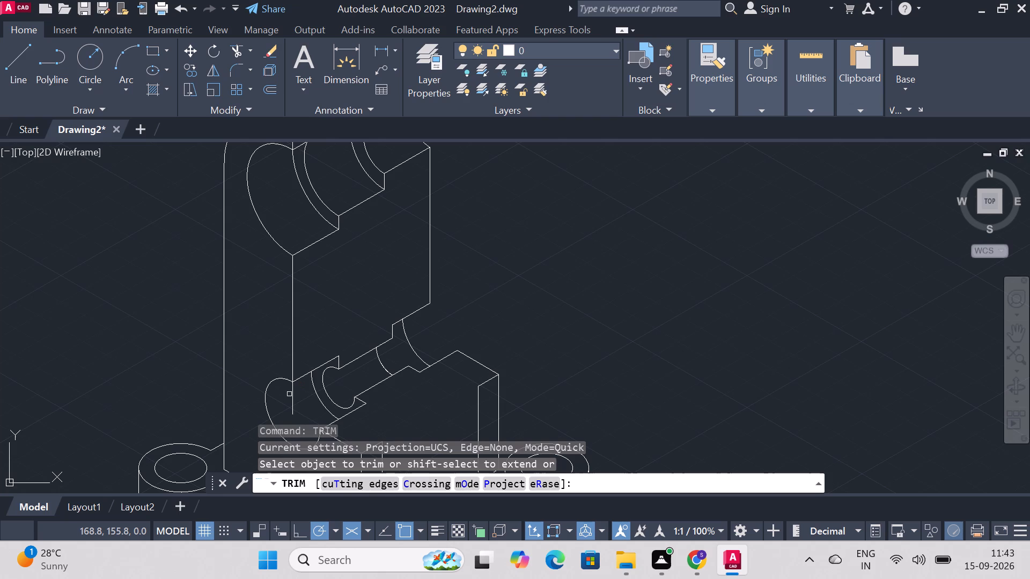
pyautogui.click(292, 395)
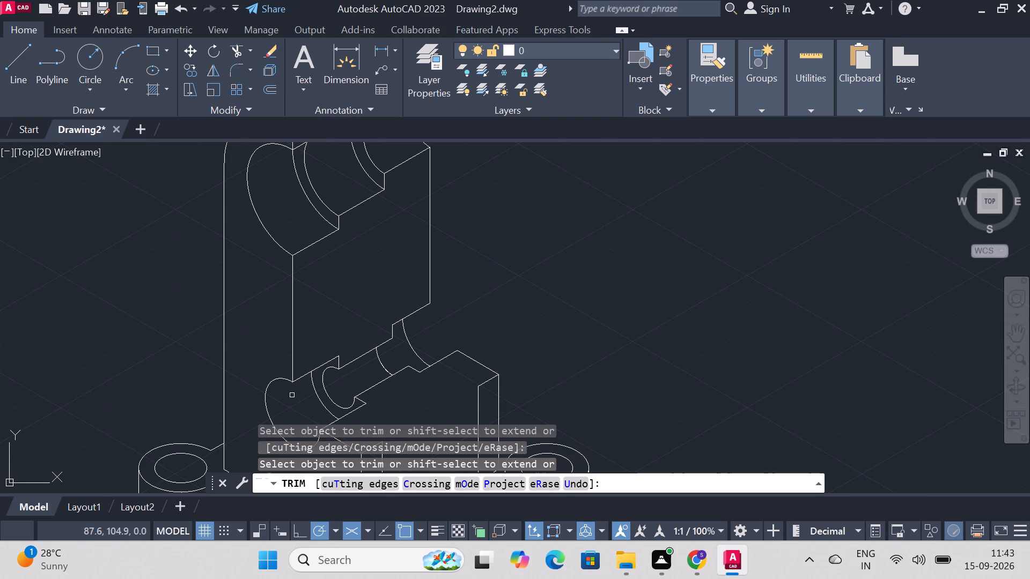
pyautogui.press('Escape')
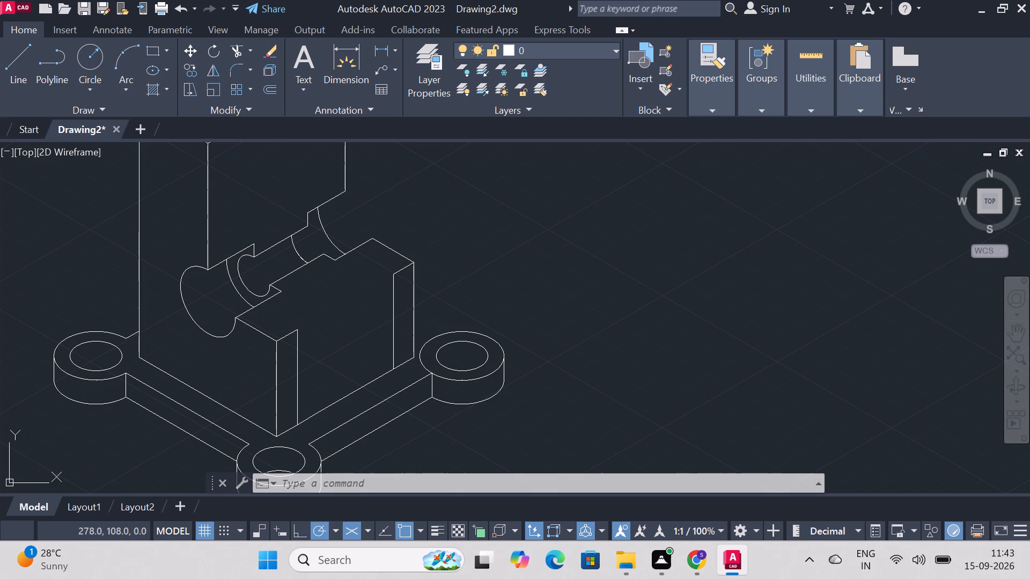
# Draw a 30-unit line at 150° from the block's lower corner beside the right-hand lug.
pyautogui.press('l')
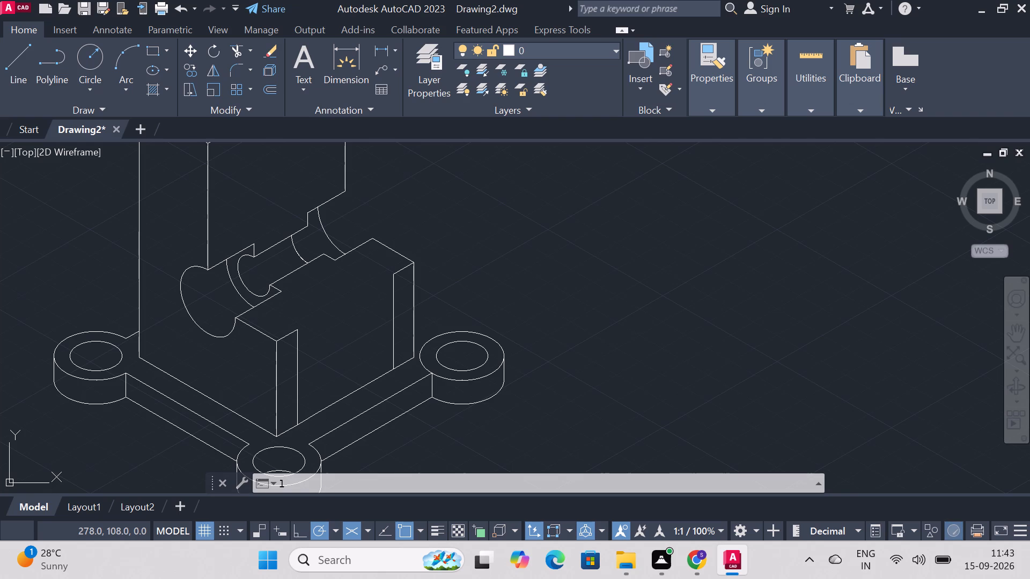
pyautogui.write('ne')
pyautogui.press('Return')
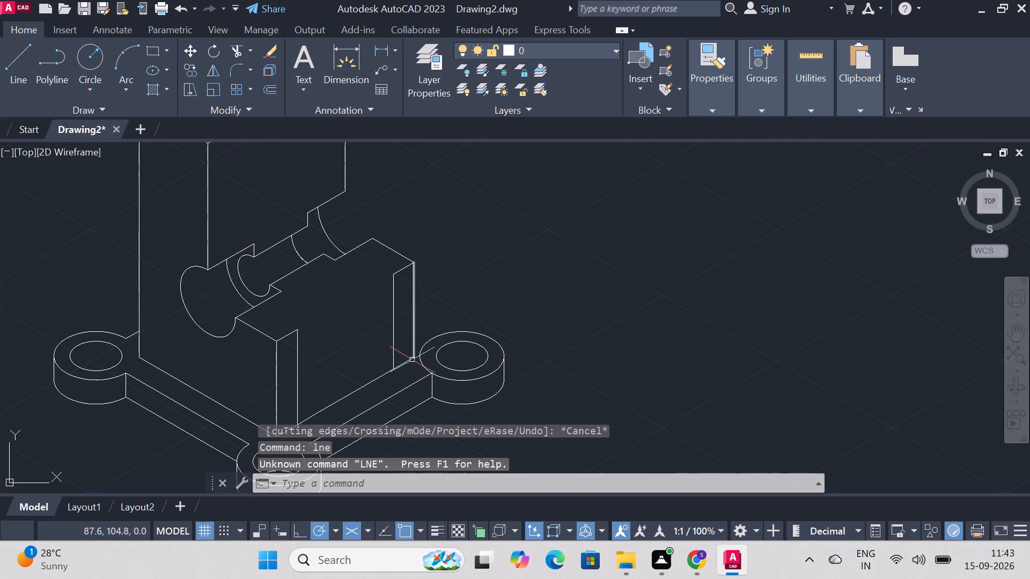
pyautogui.press('Escape')
pyautogui.press('l')
pyautogui.press('Return')
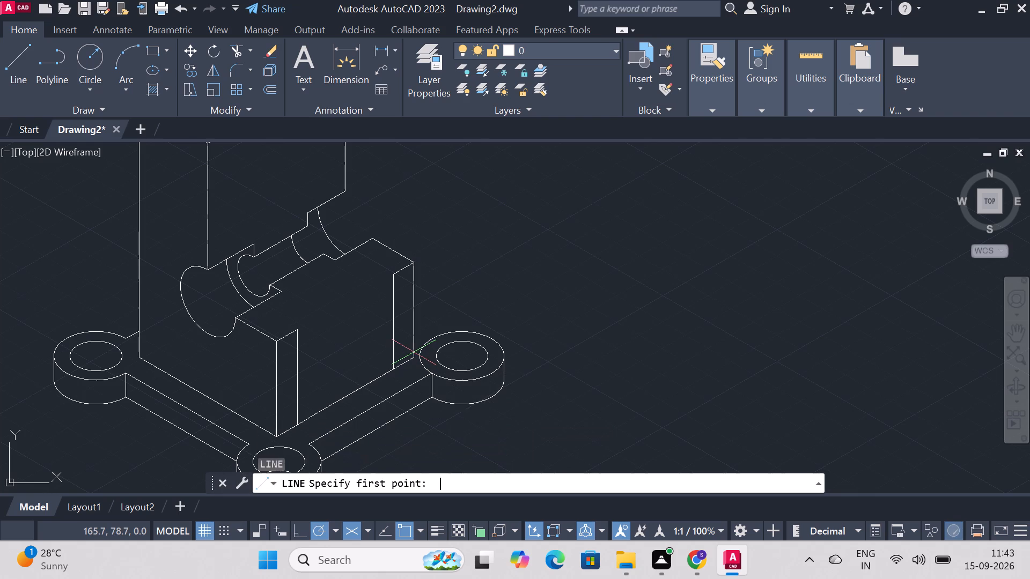
pyautogui.click(409, 354)
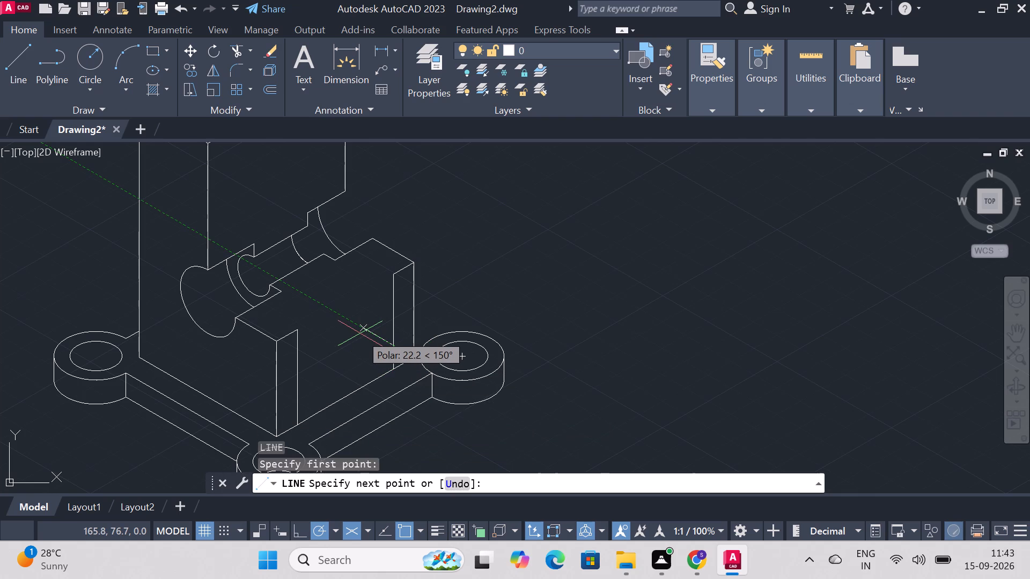
pyautogui.write('30')
pyautogui.press('Return')
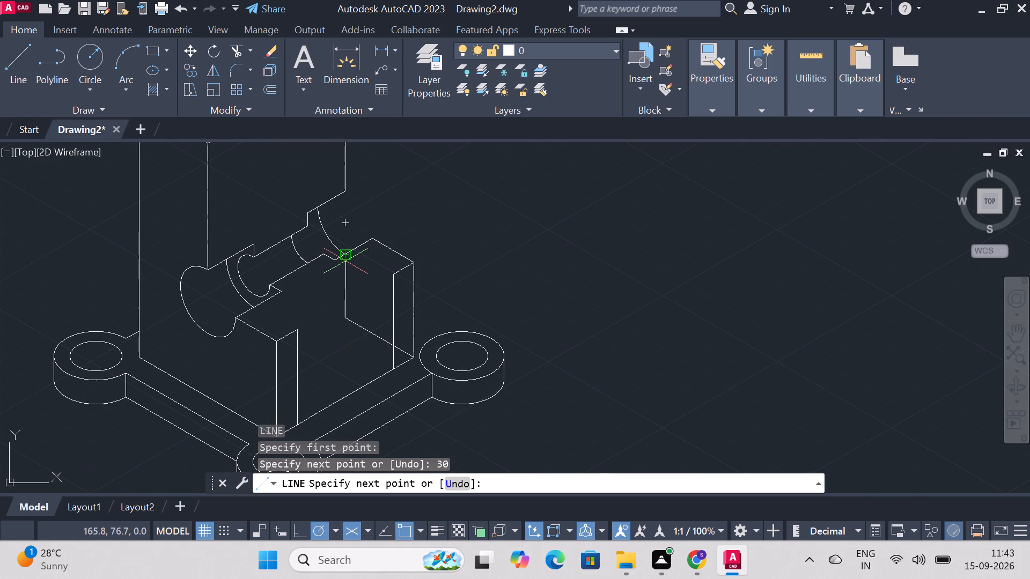
pyautogui.press('Escape')
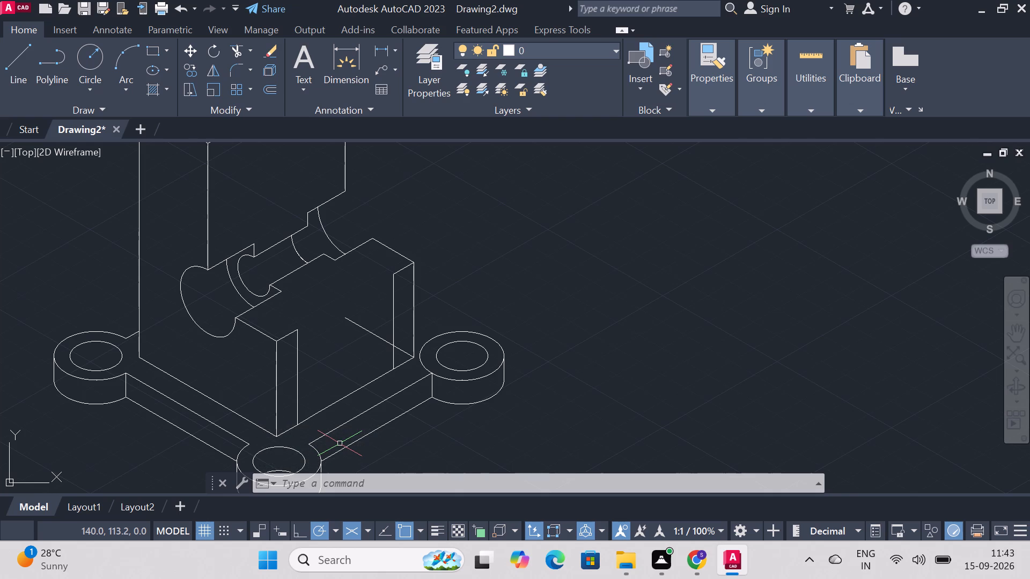
pyautogui.press('Escape')
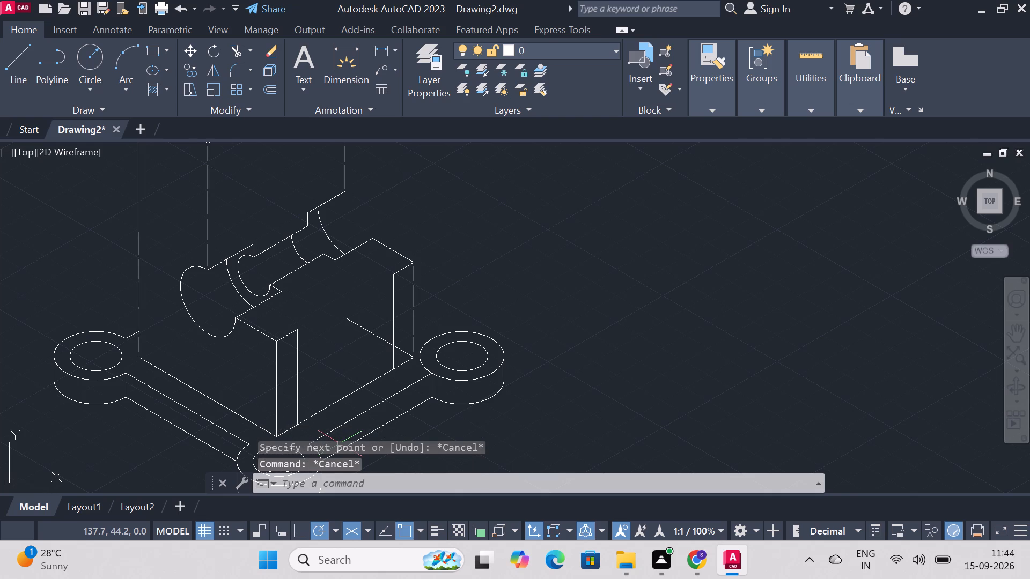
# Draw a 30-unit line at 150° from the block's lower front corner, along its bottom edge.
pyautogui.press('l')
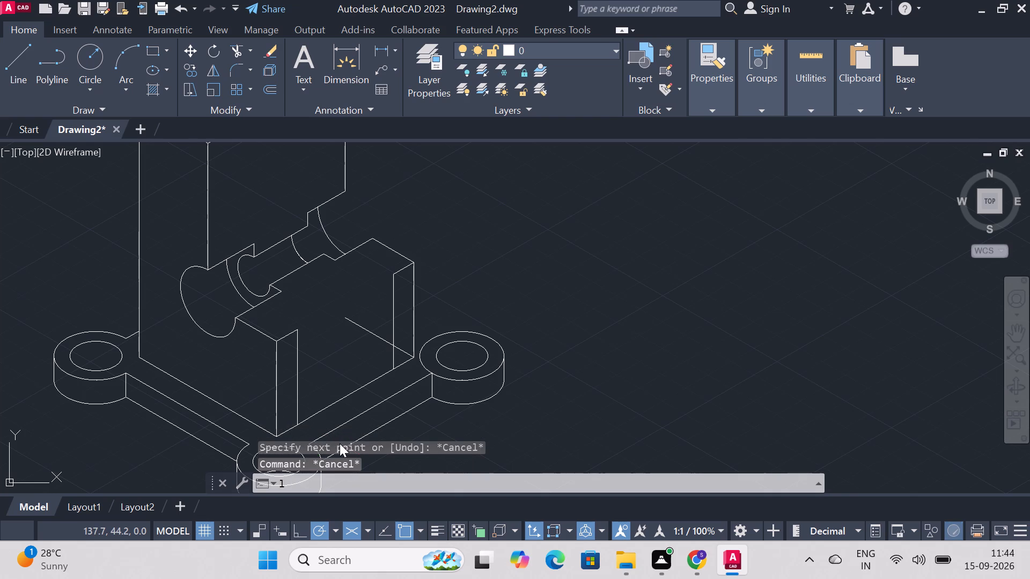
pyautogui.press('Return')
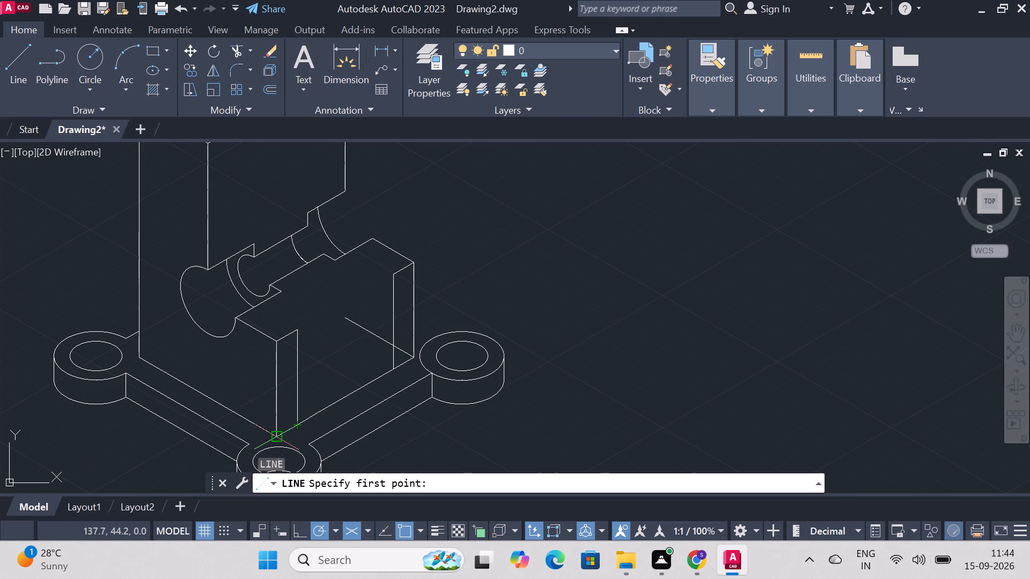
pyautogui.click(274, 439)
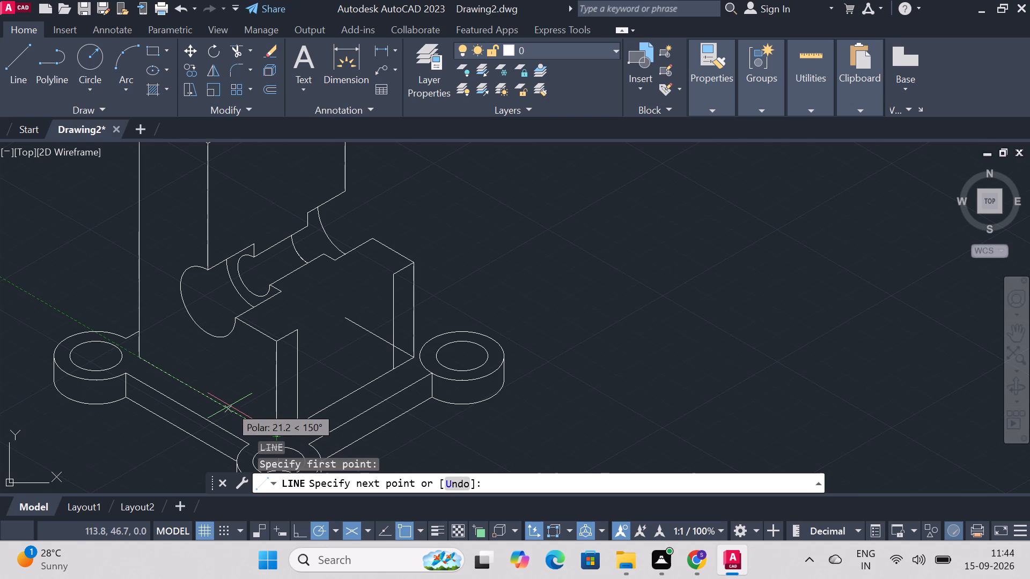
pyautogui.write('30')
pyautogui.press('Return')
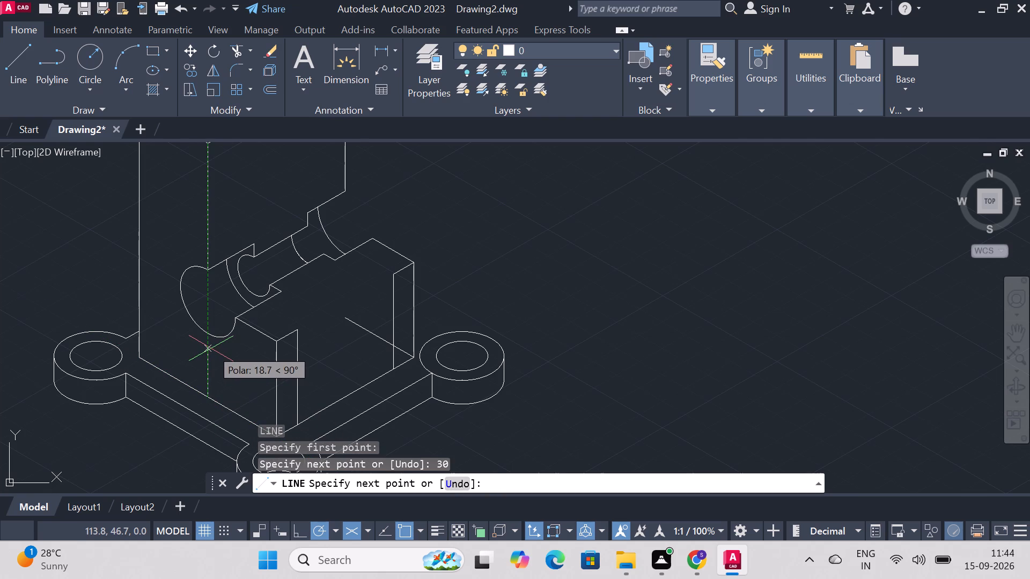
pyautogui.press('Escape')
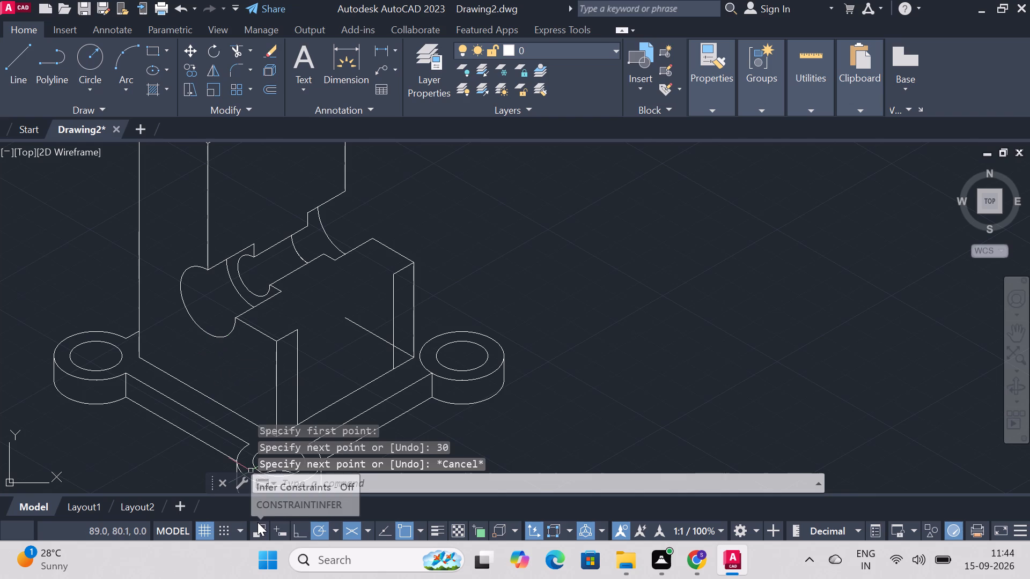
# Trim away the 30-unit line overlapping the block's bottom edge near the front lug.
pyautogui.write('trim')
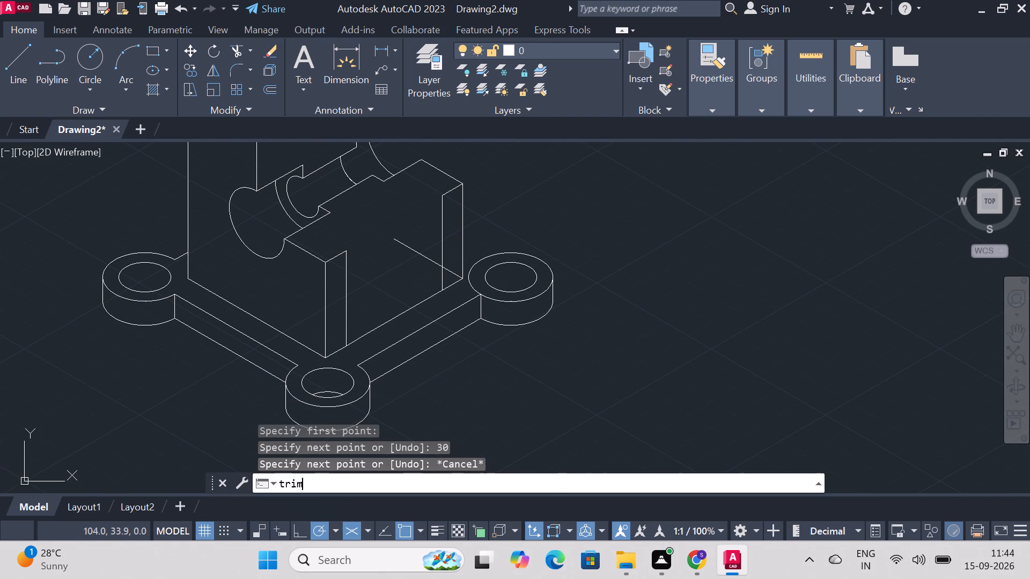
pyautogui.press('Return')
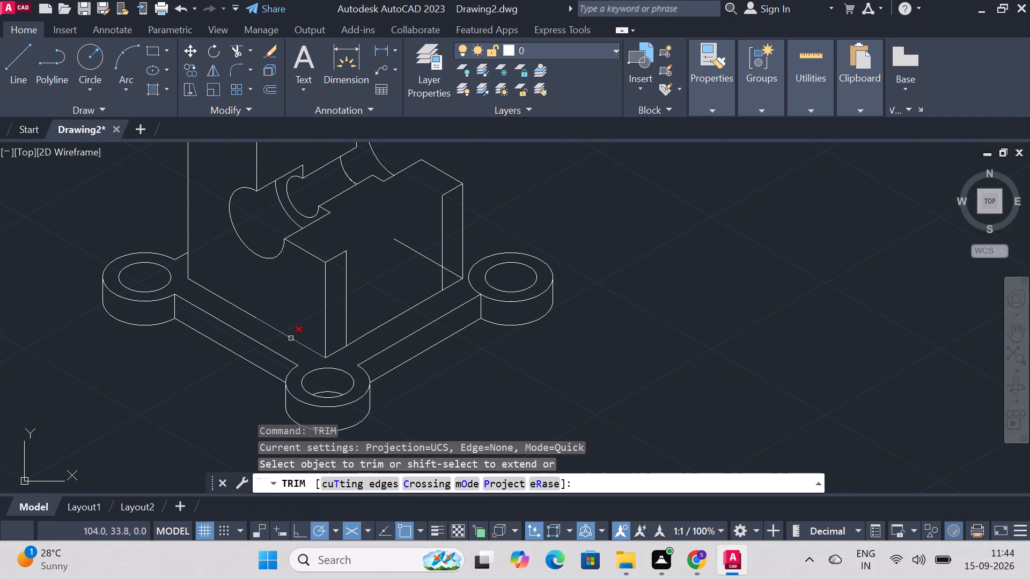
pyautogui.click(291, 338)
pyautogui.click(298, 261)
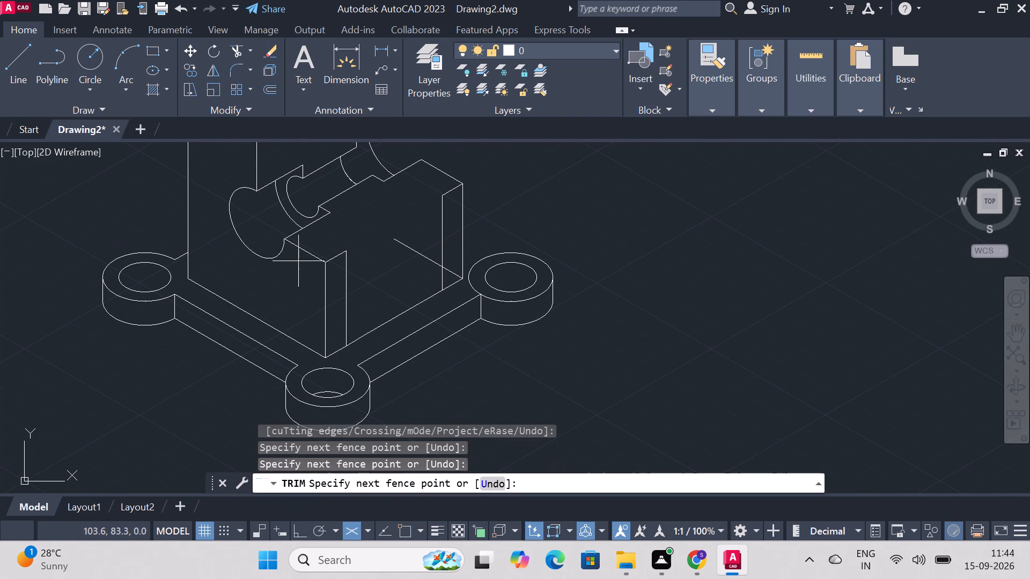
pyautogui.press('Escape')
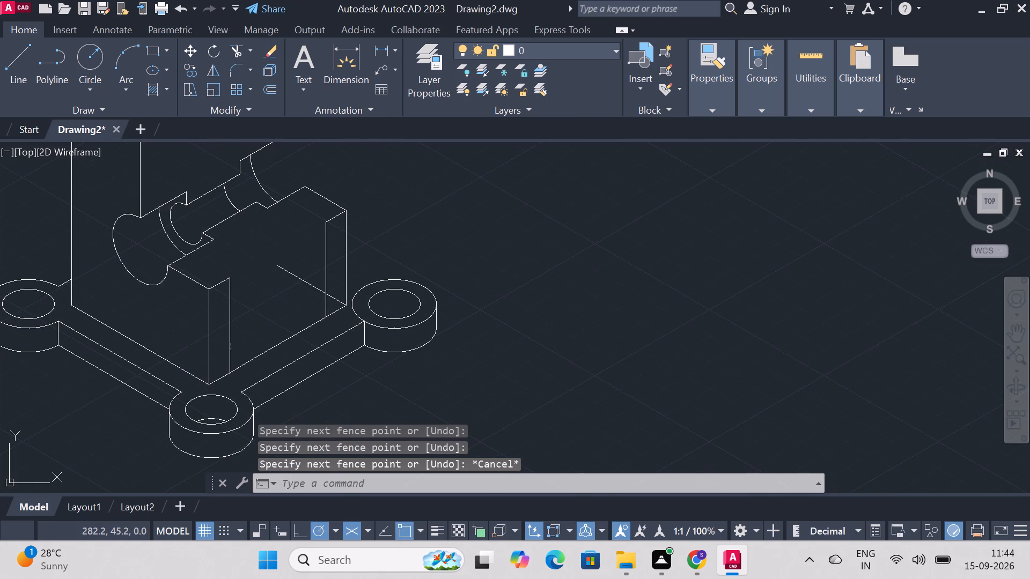
# Draw a radius-19 isocircle on the left isoplane in the empty area beside the bracket.
pyautogui.write('el')
pyautogui.press('Return')
pyautogui.write('iso')
pyautogui.press('Return')
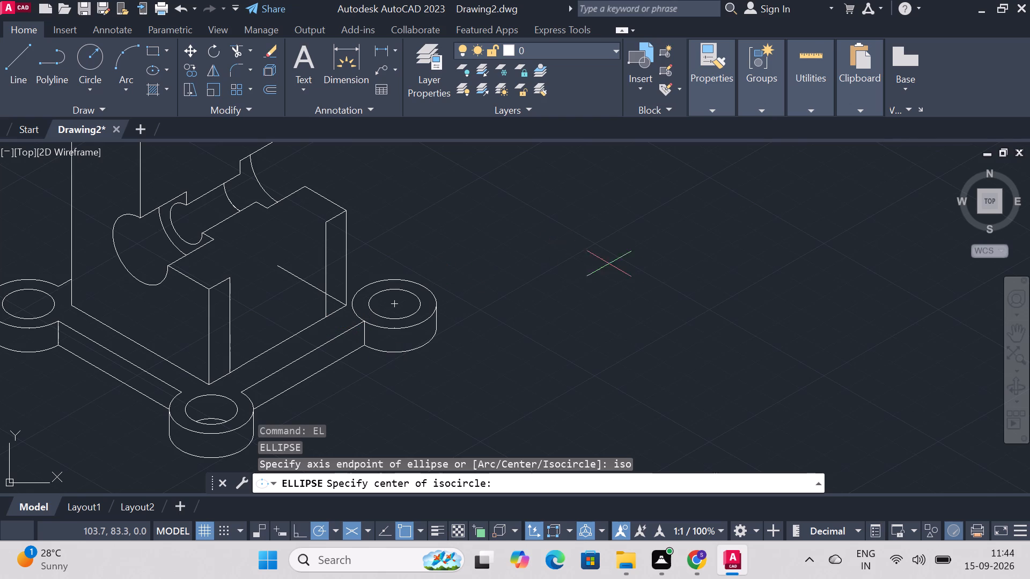
pyautogui.click(624, 272)
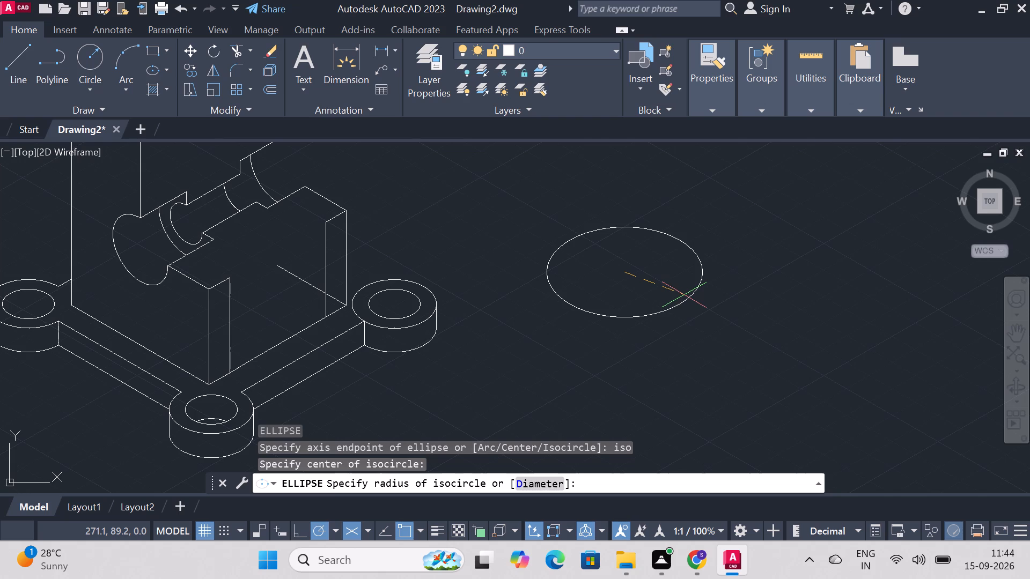
pyautogui.press('F5')
pyautogui.press('F5')
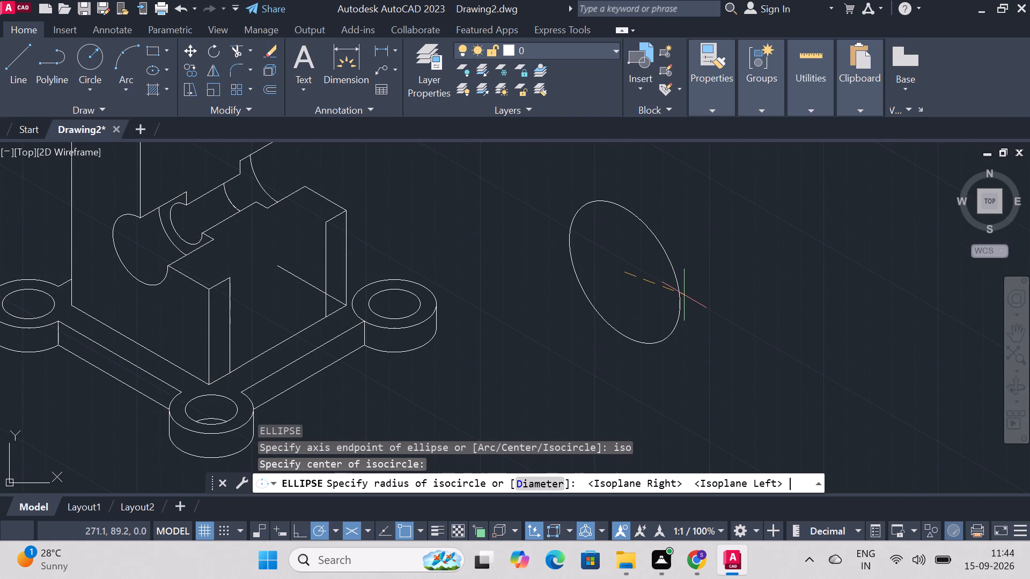
pyautogui.press('r')
pyautogui.press('Return')
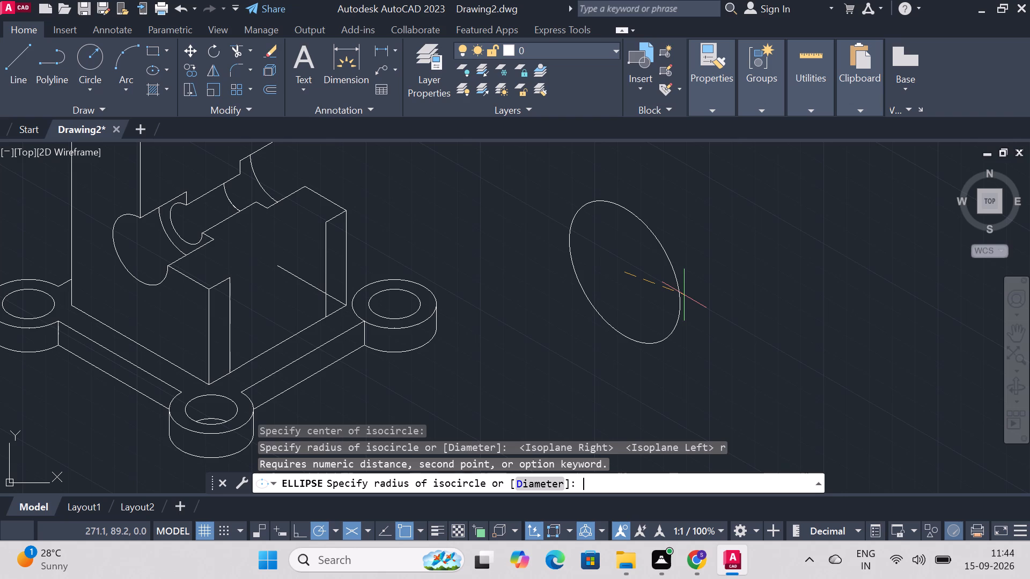
pyautogui.write('19')
pyautogui.press('Return')
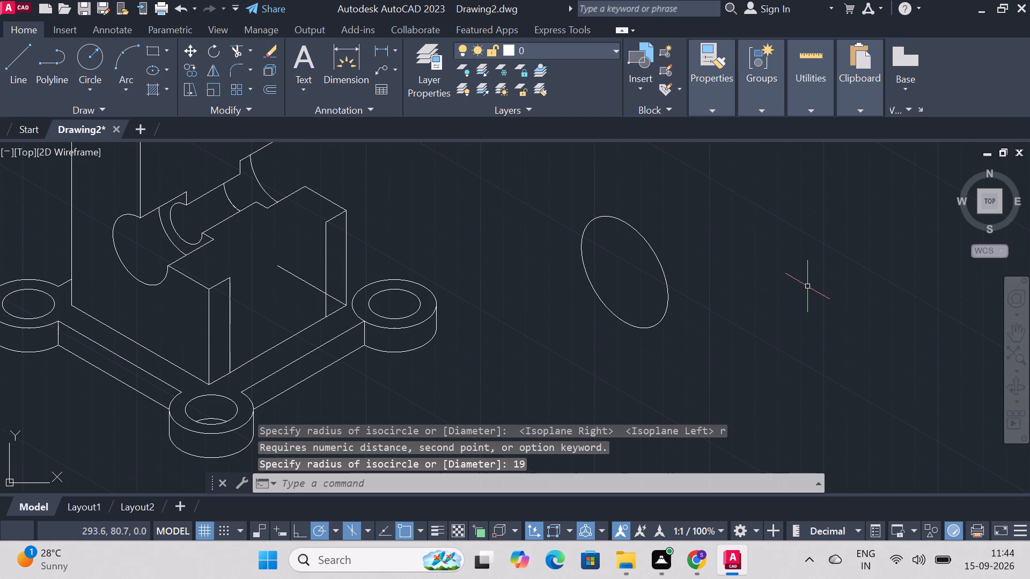
# Move the radius-19 isocircle so that its centre sits on the centre of the lower bore's front end.
pyautogui.write('move')
pyautogui.press('Return')
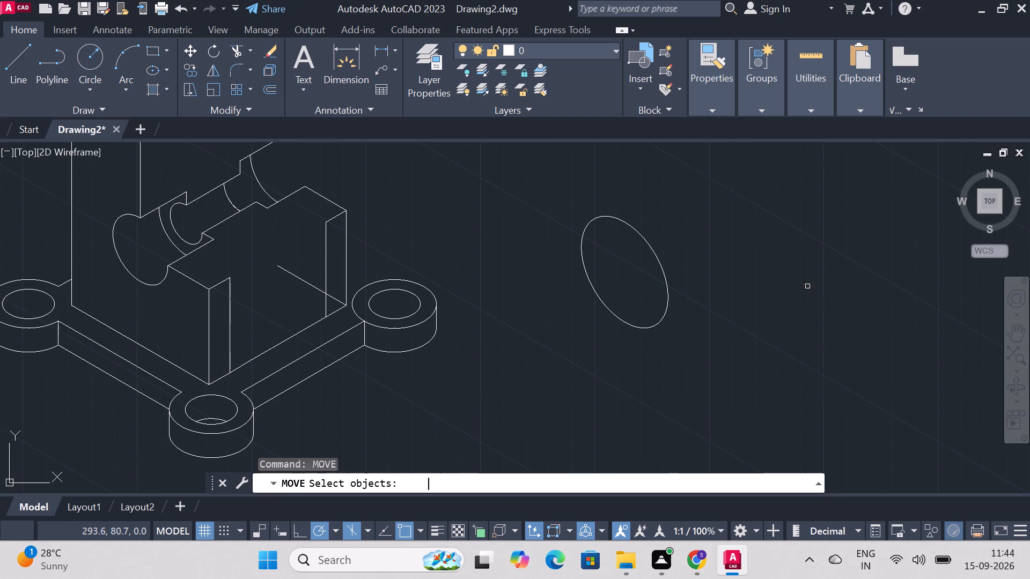
pyautogui.click(666, 317)
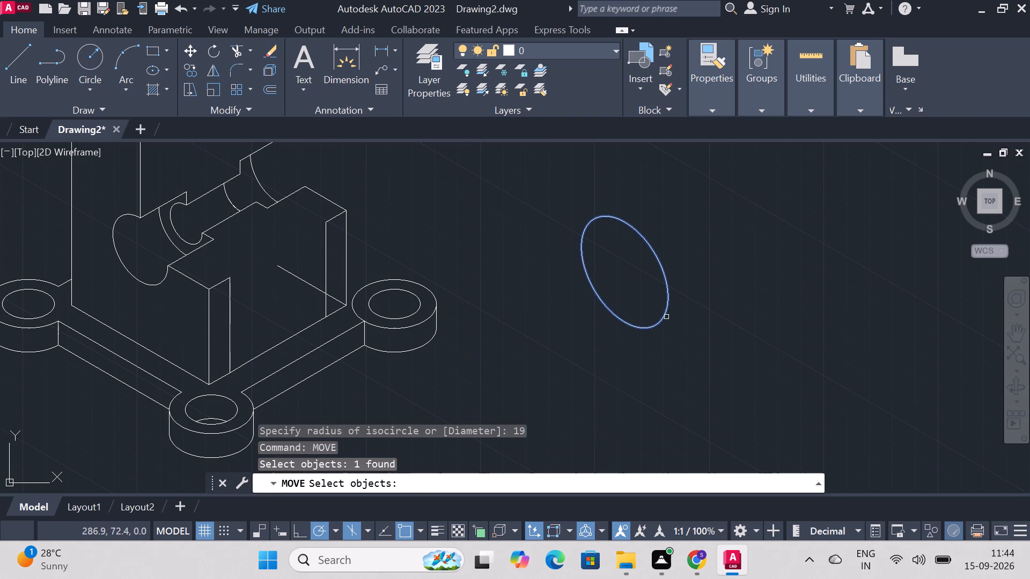
pyautogui.press('Return')
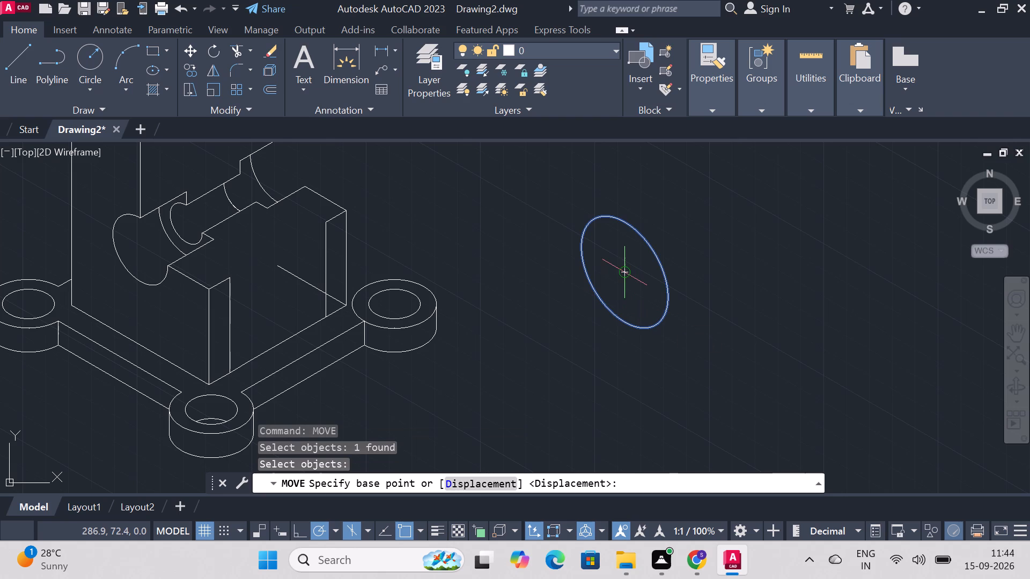
pyautogui.click(623, 274)
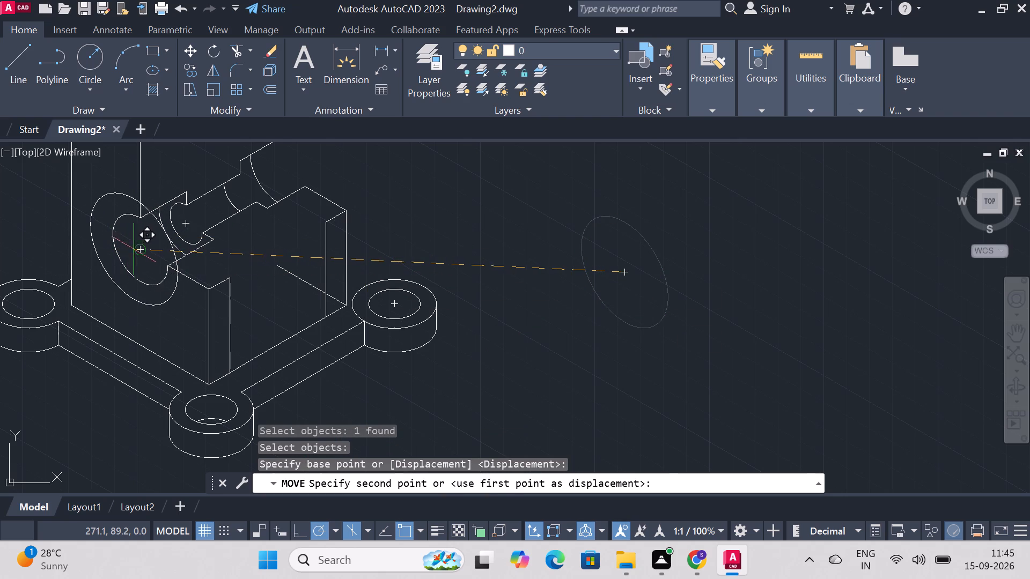
pyautogui.click(143, 251)
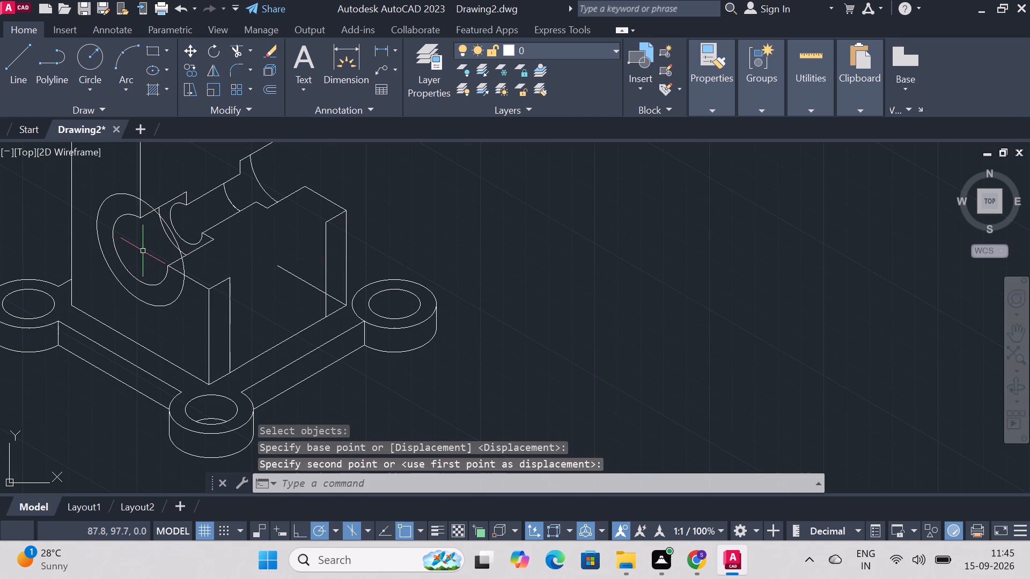
pyautogui.press('Escape')
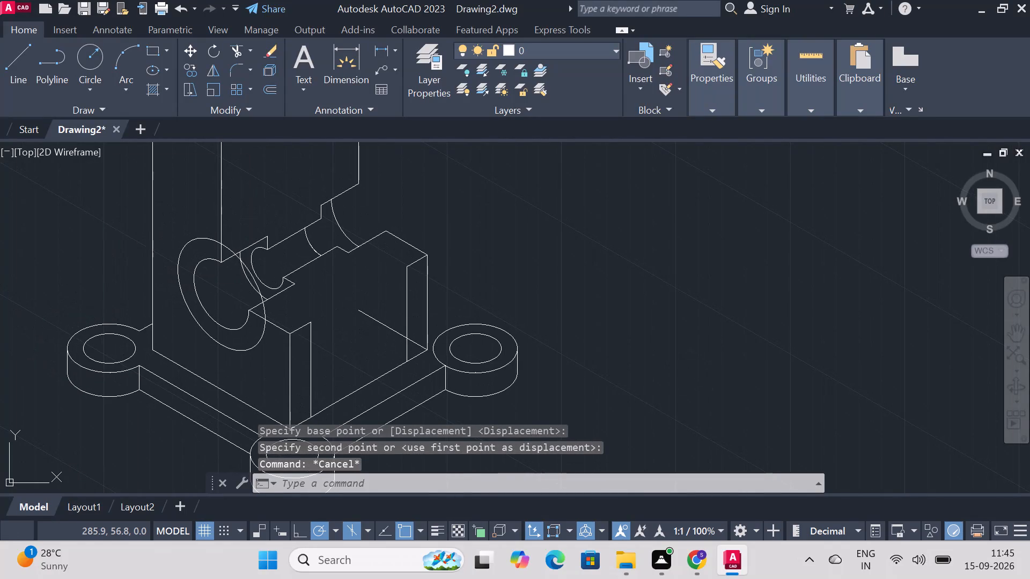
# Draw a 30° line across the cut top face, from where the isocircle meets its front edge to the far short edge.
pyautogui.press('l')
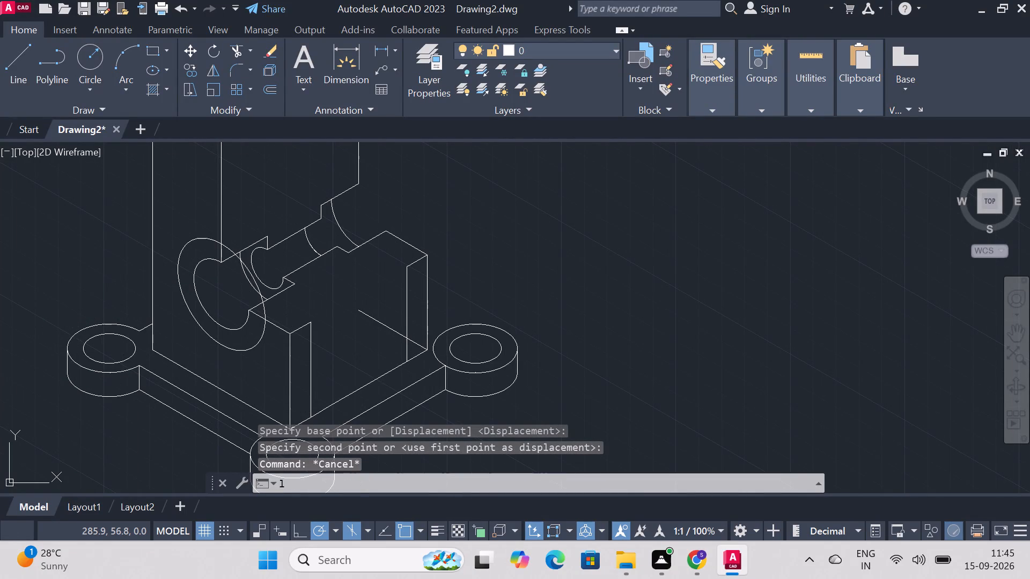
pyautogui.press('Return')
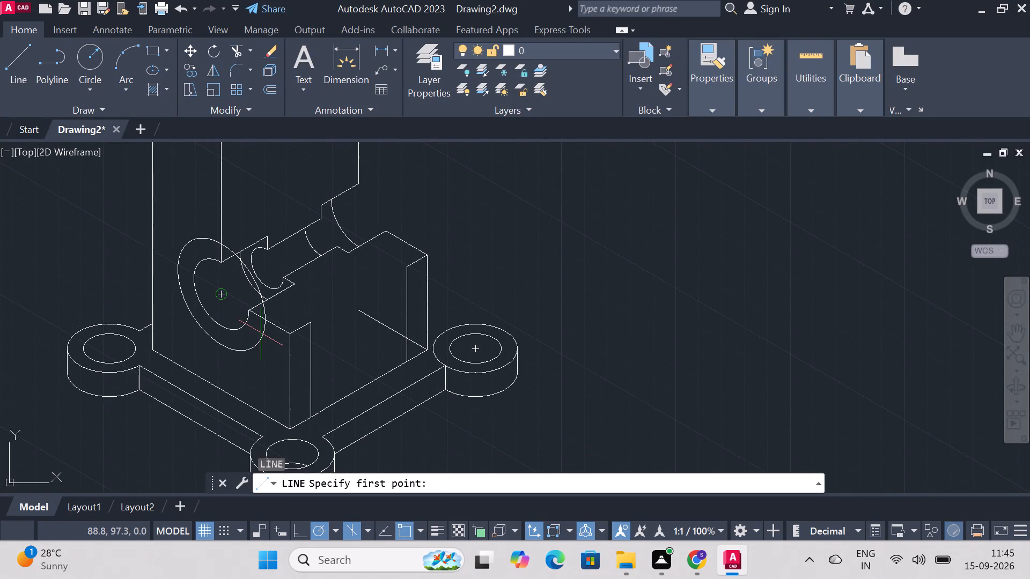
pyautogui.click(263, 321)
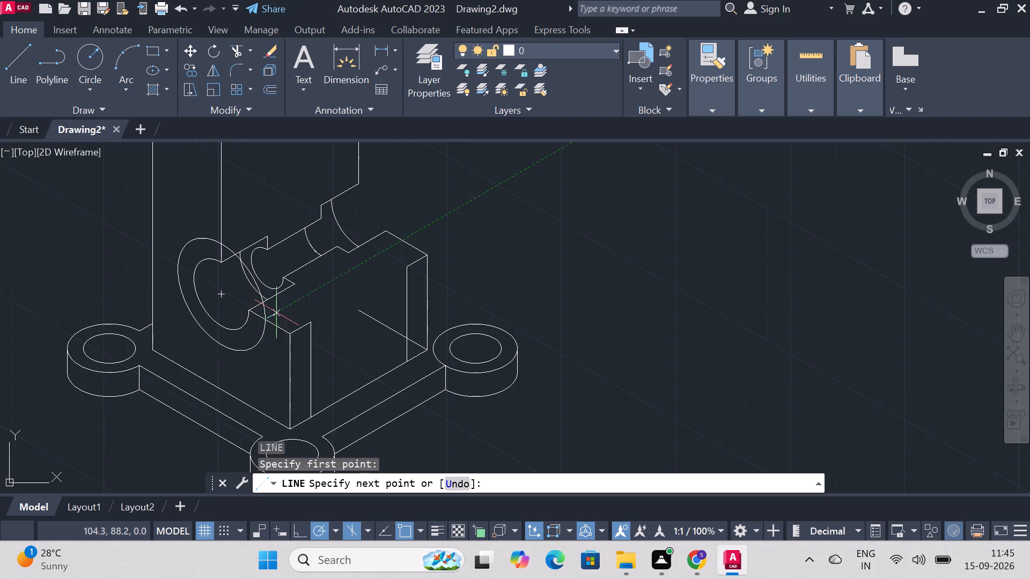
pyautogui.click(402, 238)
pyautogui.press('Escape')
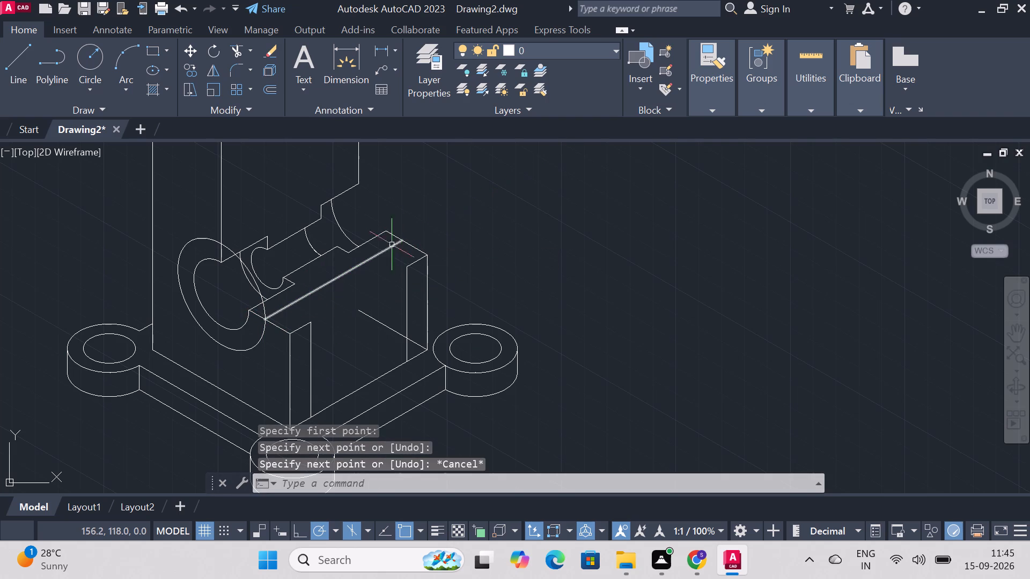
pyautogui.press('t')
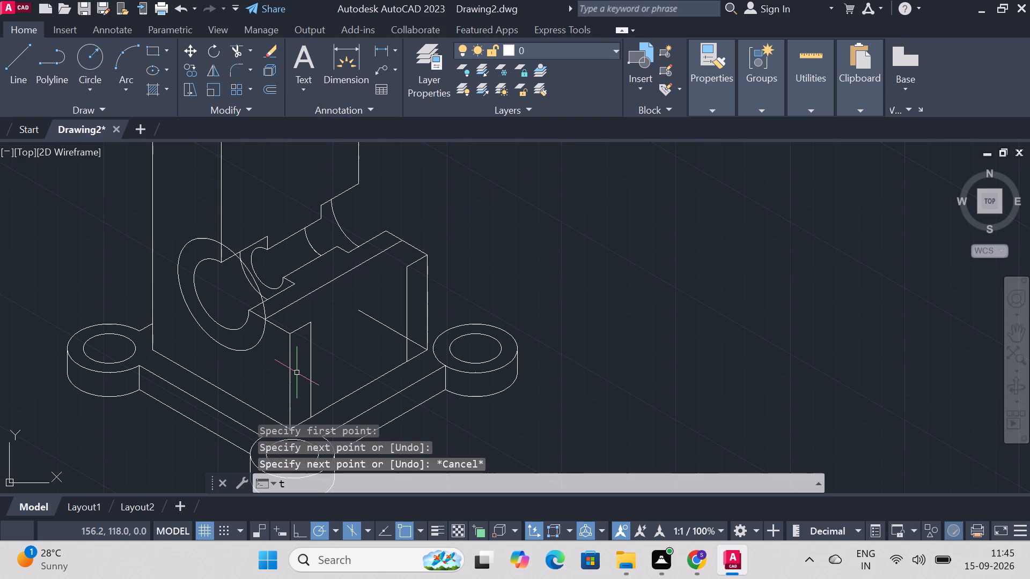
pyautogui.press('Escape')
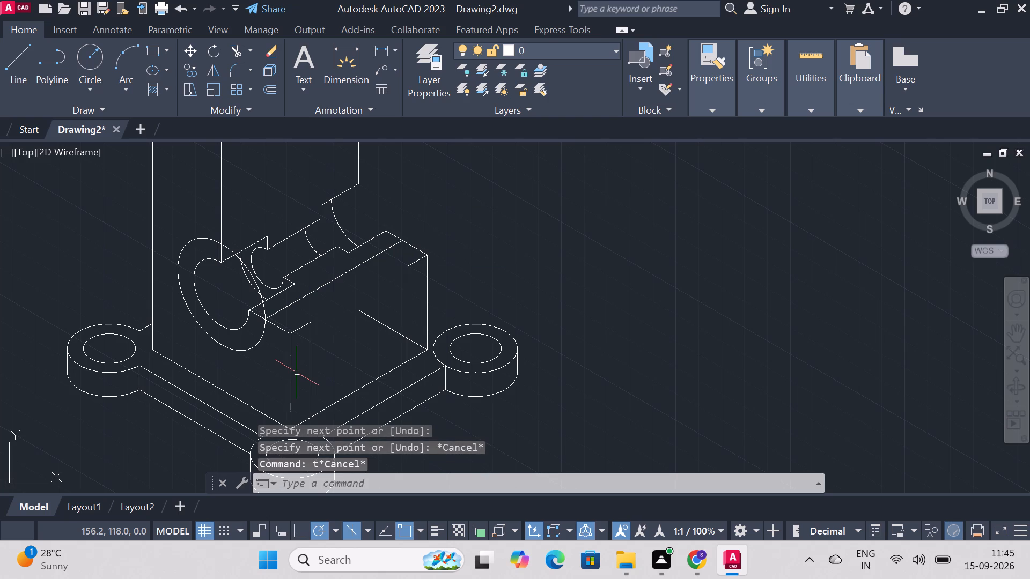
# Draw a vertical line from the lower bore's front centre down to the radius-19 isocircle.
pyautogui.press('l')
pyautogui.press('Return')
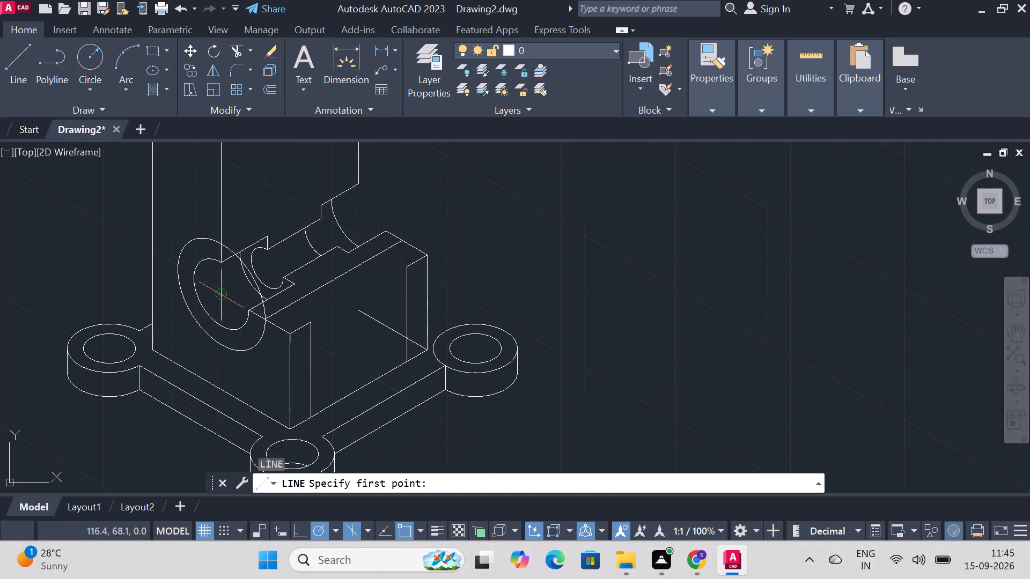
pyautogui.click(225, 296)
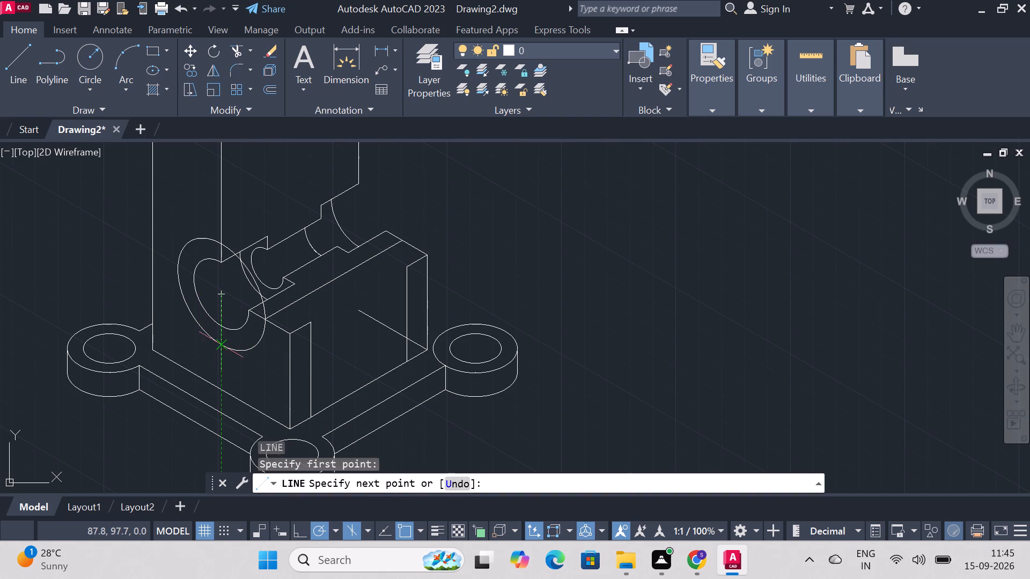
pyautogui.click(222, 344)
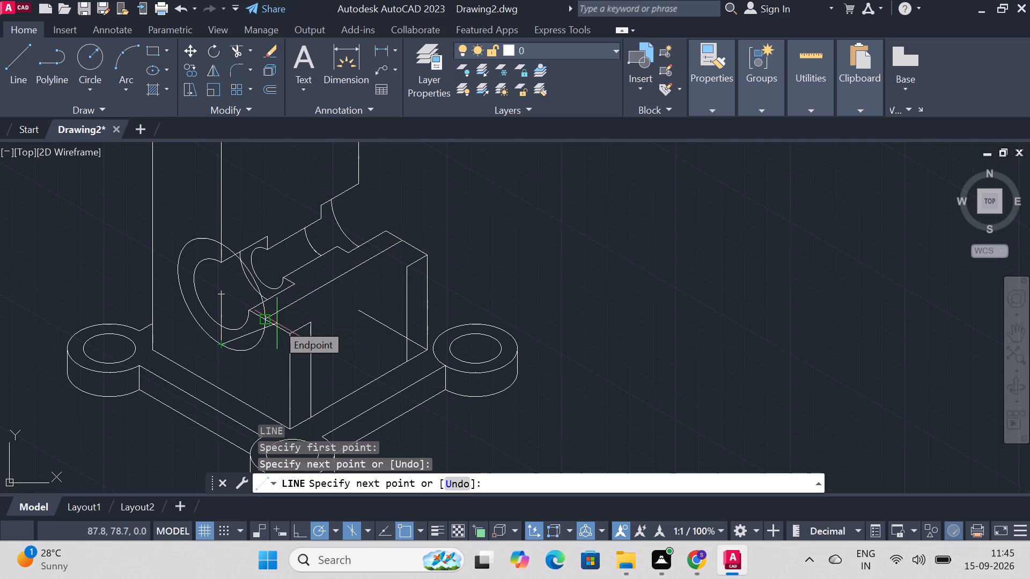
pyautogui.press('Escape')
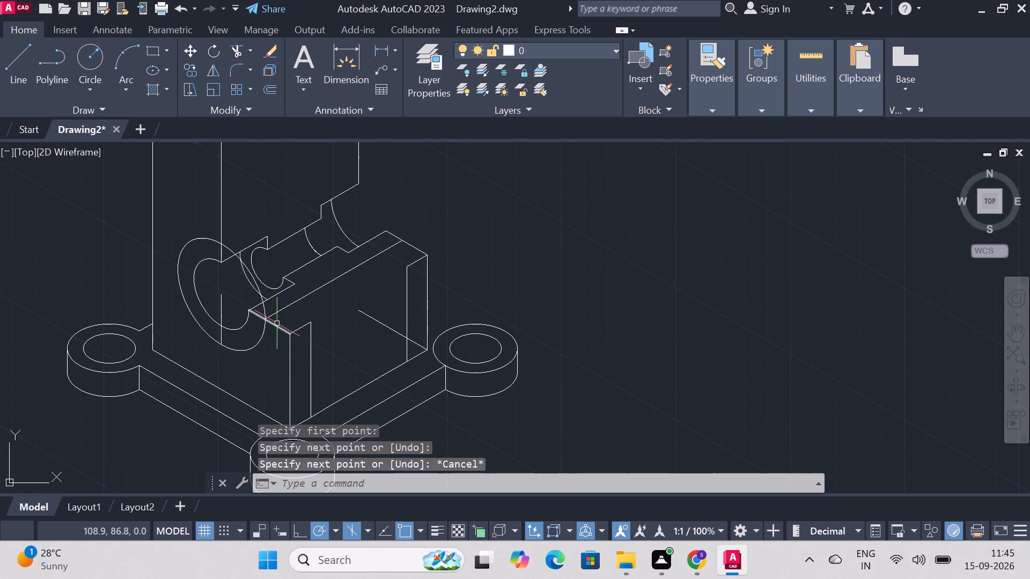
# Trim the radius-19 isocircle inside the section cut, keeping the arc around the bore between the upright section face and the new line.
pyautogui.write('trim')
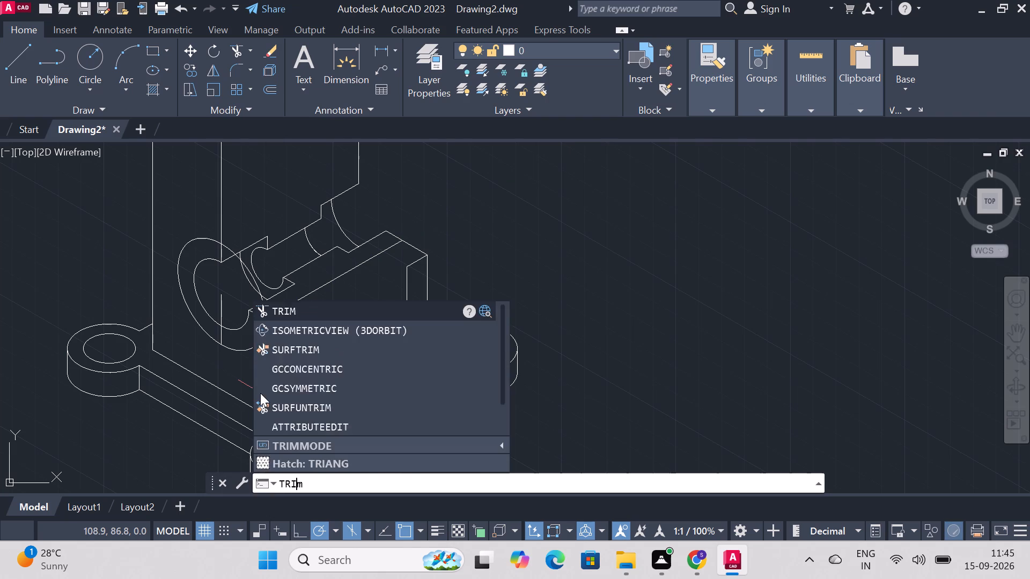
pyautogui.press('Return')
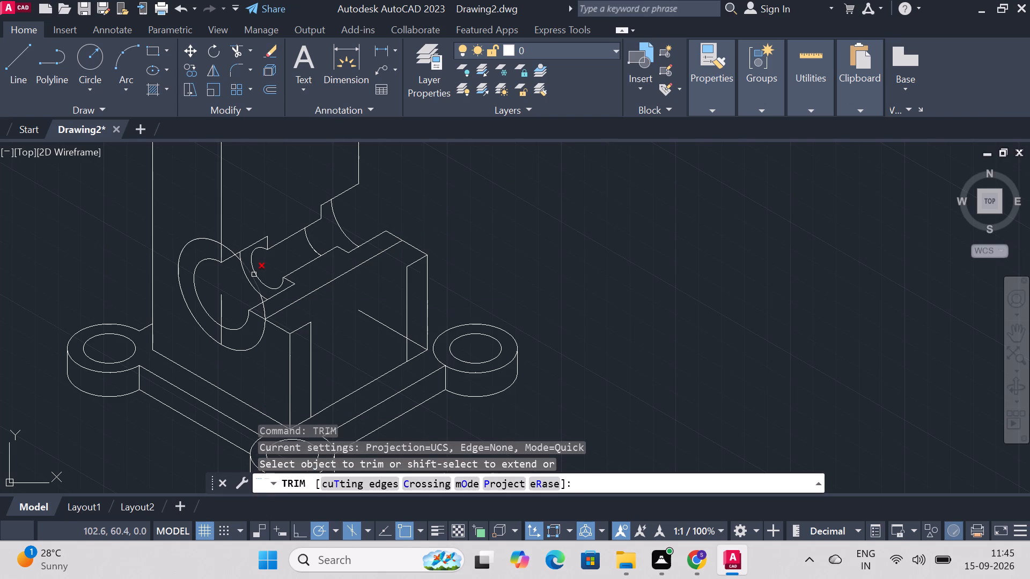
pyautogui.click(251, 278)
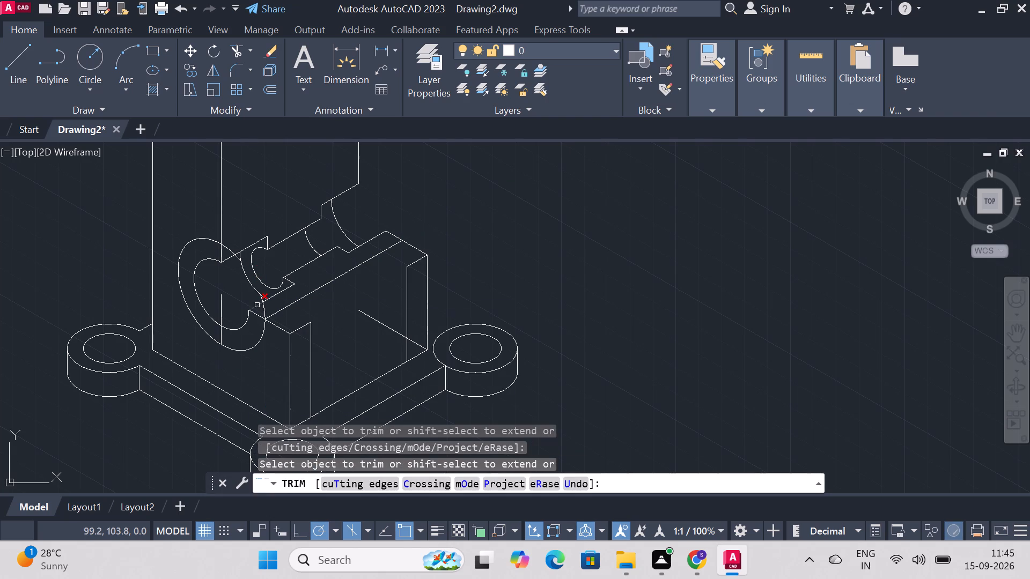
pyautogui.click(260, 300)
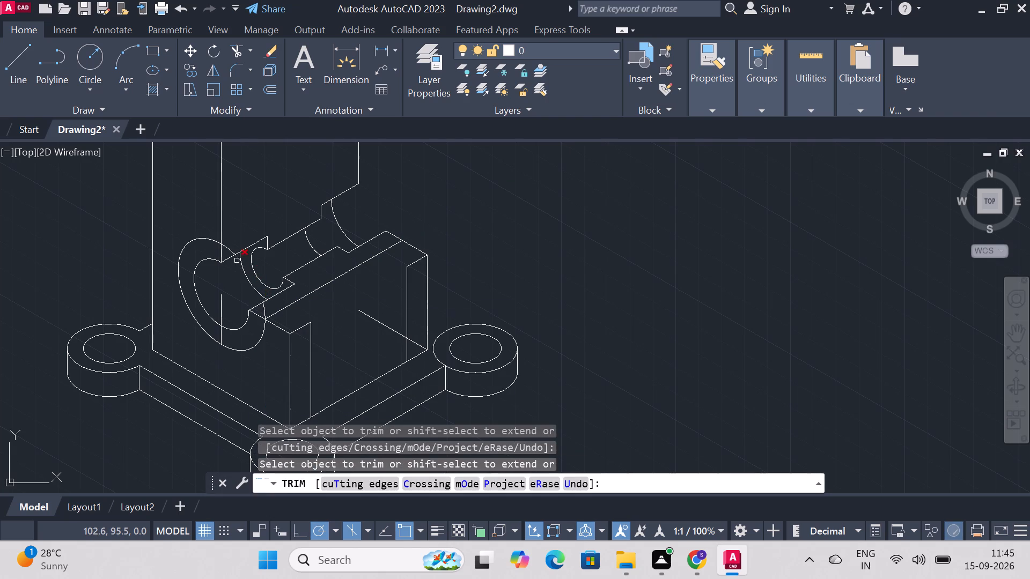
pyautogui.click(237, 260)
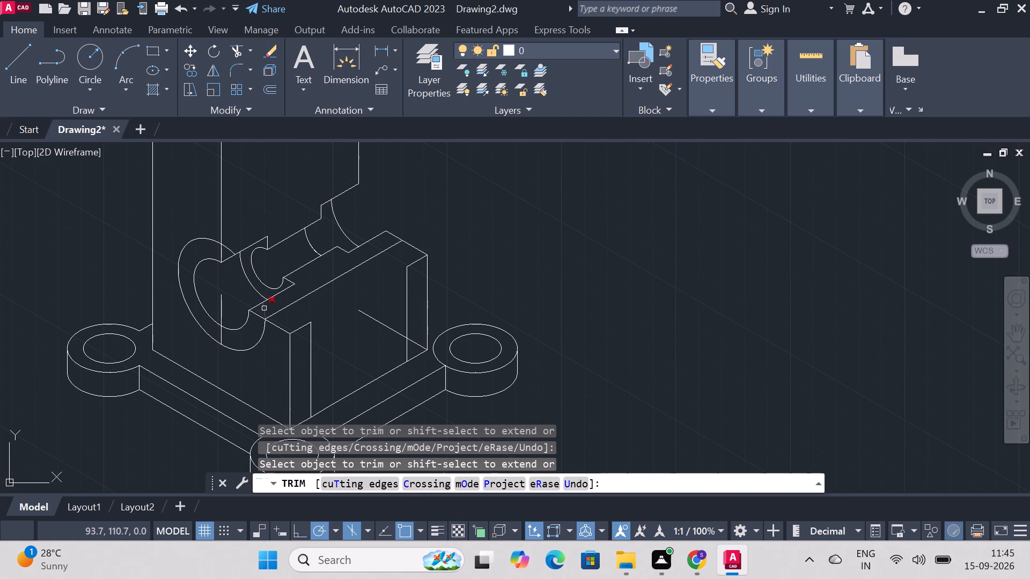
pyautogui.click(264, 308)
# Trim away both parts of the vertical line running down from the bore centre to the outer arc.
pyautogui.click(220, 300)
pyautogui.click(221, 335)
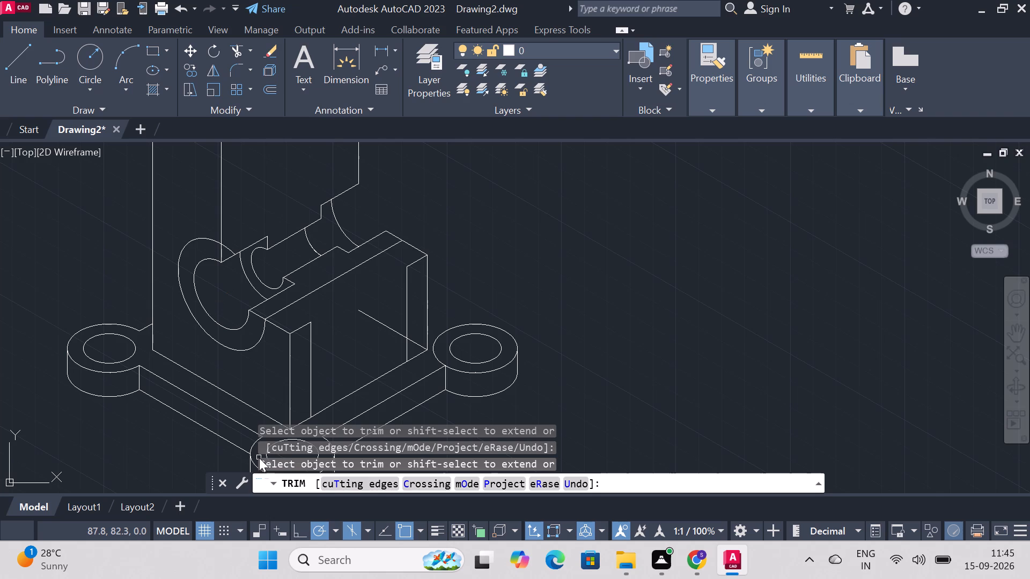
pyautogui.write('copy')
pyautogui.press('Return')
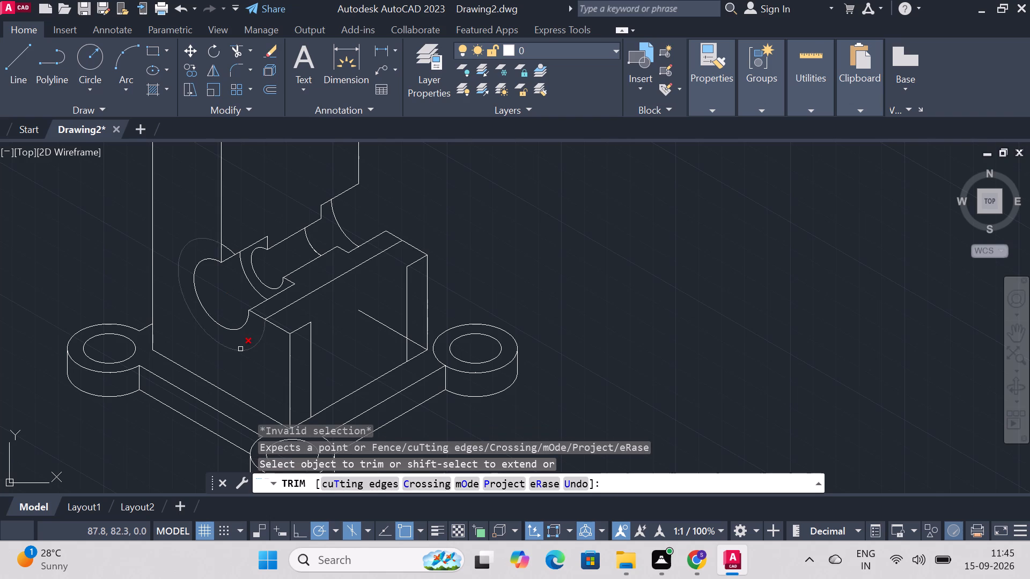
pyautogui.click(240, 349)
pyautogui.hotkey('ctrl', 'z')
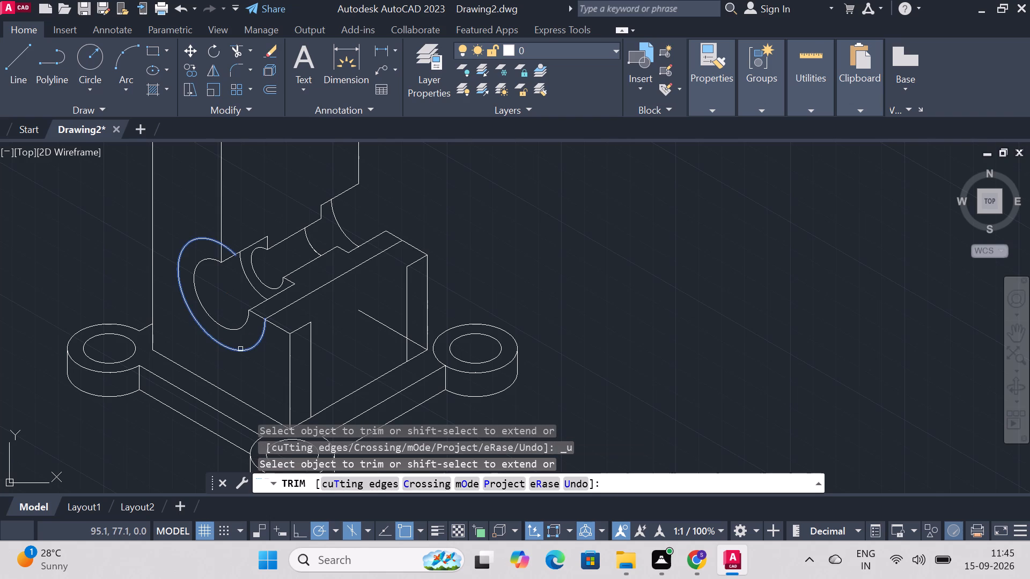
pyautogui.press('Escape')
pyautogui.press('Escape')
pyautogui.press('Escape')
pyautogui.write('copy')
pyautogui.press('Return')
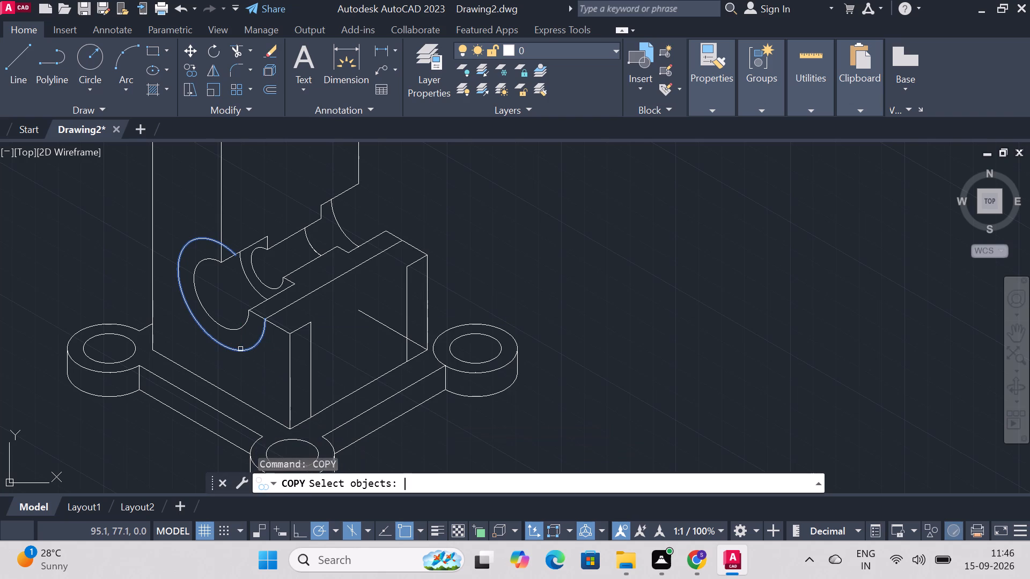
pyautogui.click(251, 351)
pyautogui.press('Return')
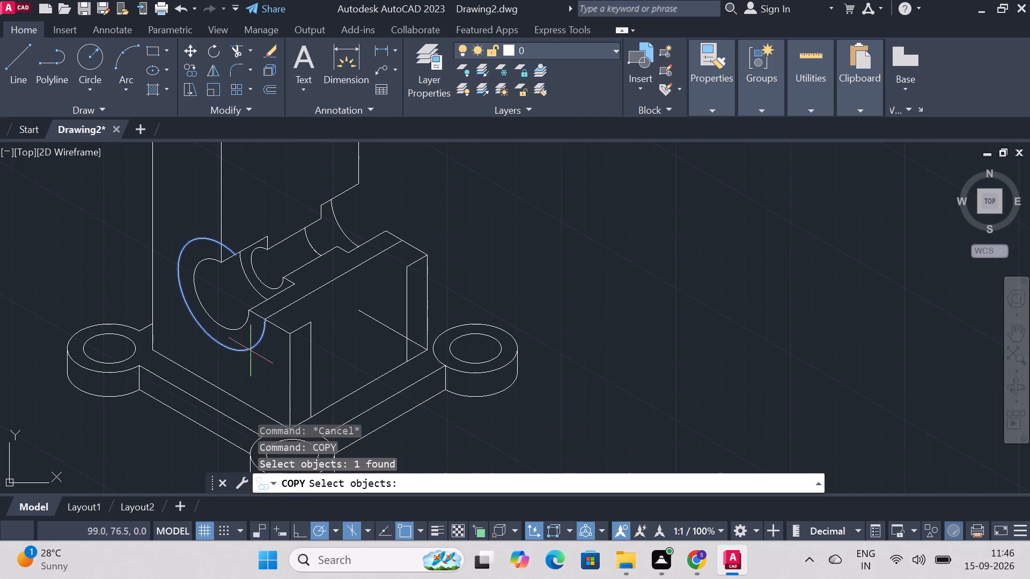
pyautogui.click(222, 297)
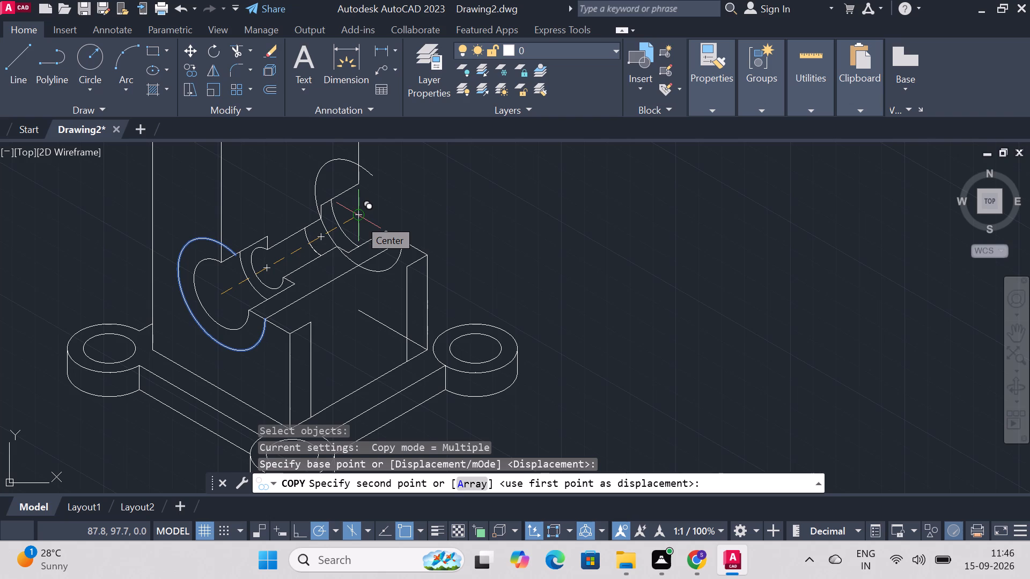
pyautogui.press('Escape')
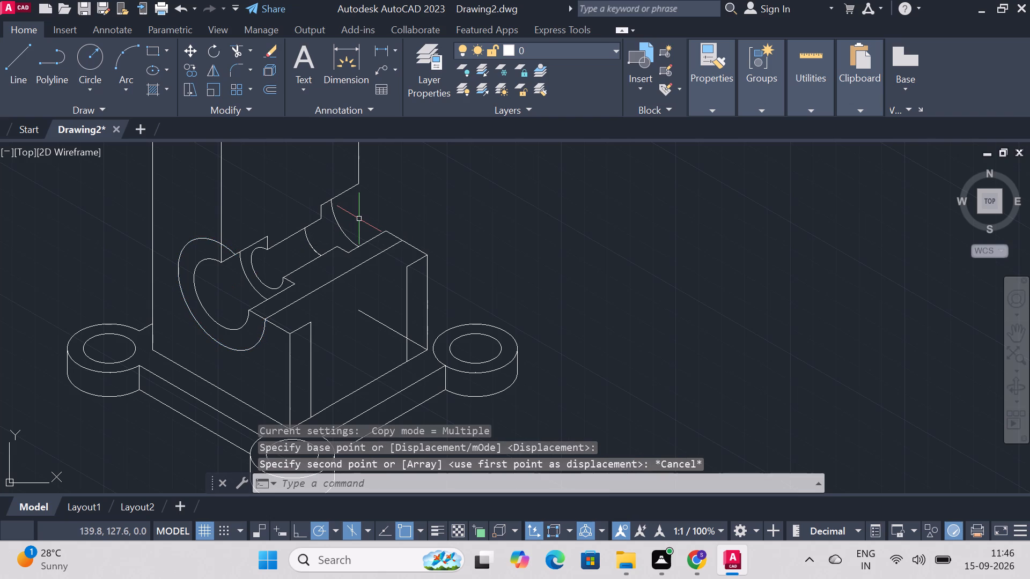
# Draw a 30° line from the far wall's inner top corner across to the cut top face's long inner edge.
pyautogui.press('l')
pyautogui.press('Return')
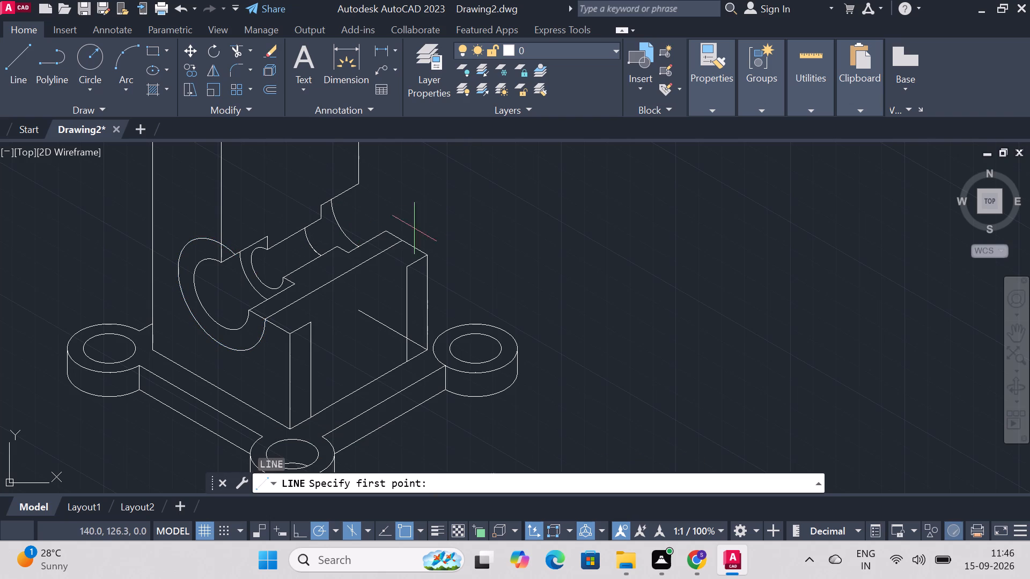
pyautogui.click(408, 269)
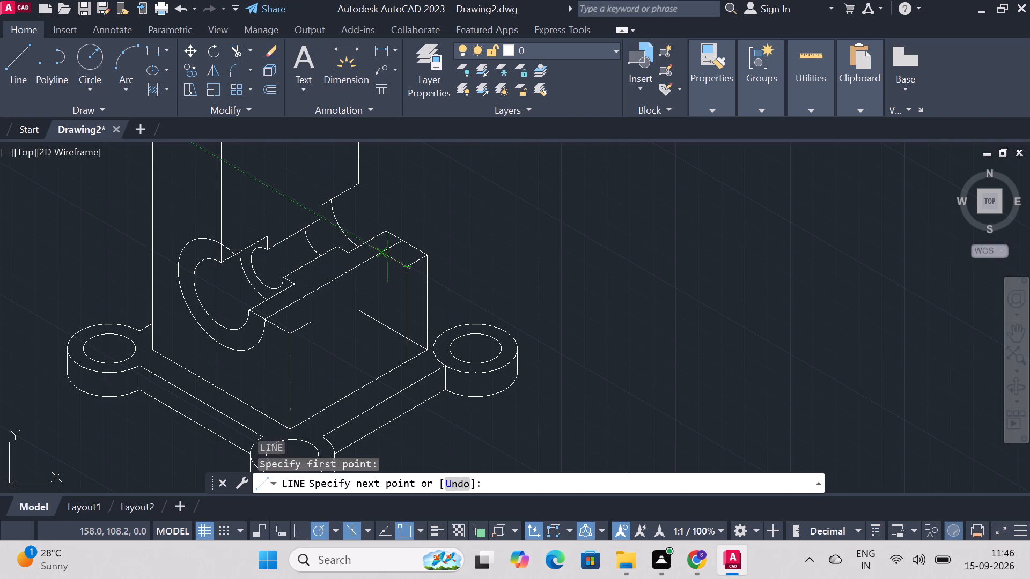
pyautogui.click(384, 254)
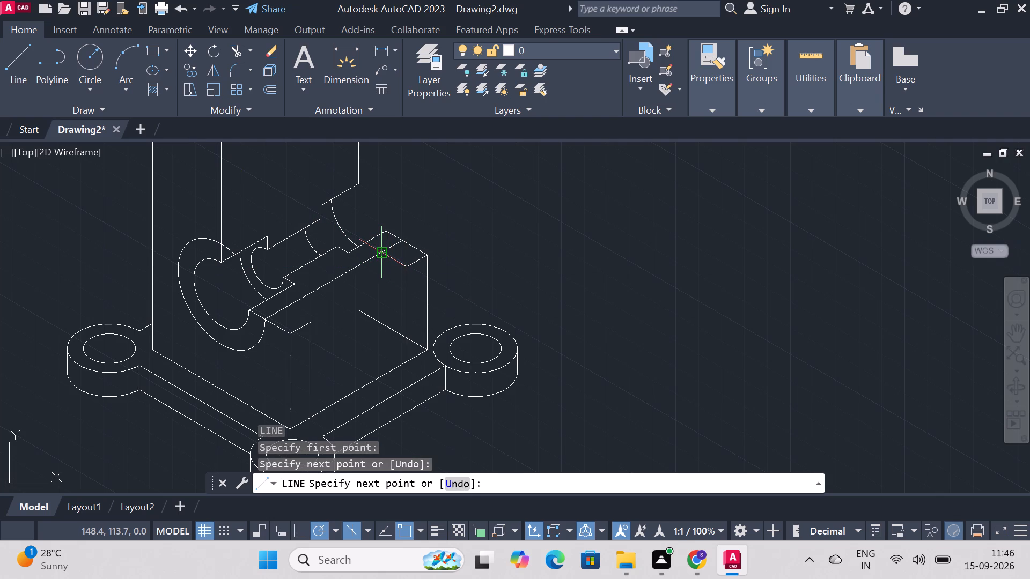
pyautogui.press('Escape')
# Trim the long inner edge of the cut top face where it runs past the new line at the far wall.
pyautogui.write('trim')
pyautogui.press('Return')
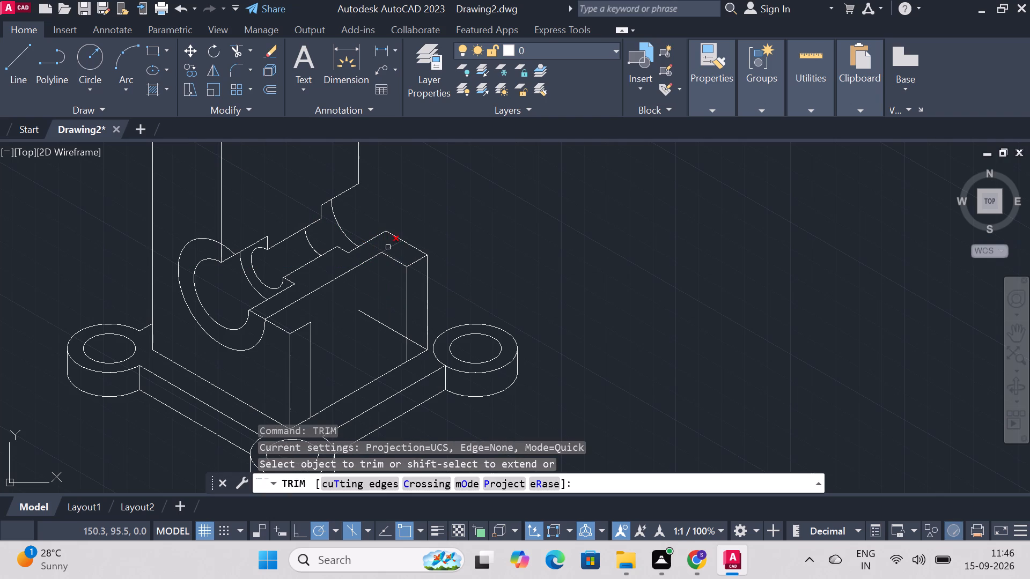
pyautogui.click(388, 247)
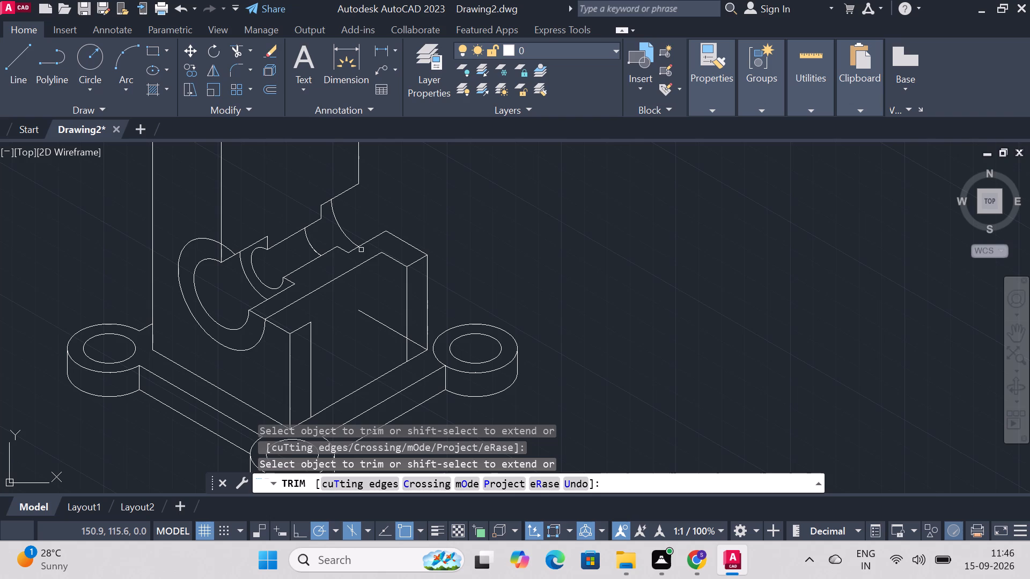
pyautogui.write('`li')
pyautogui.press('Return')
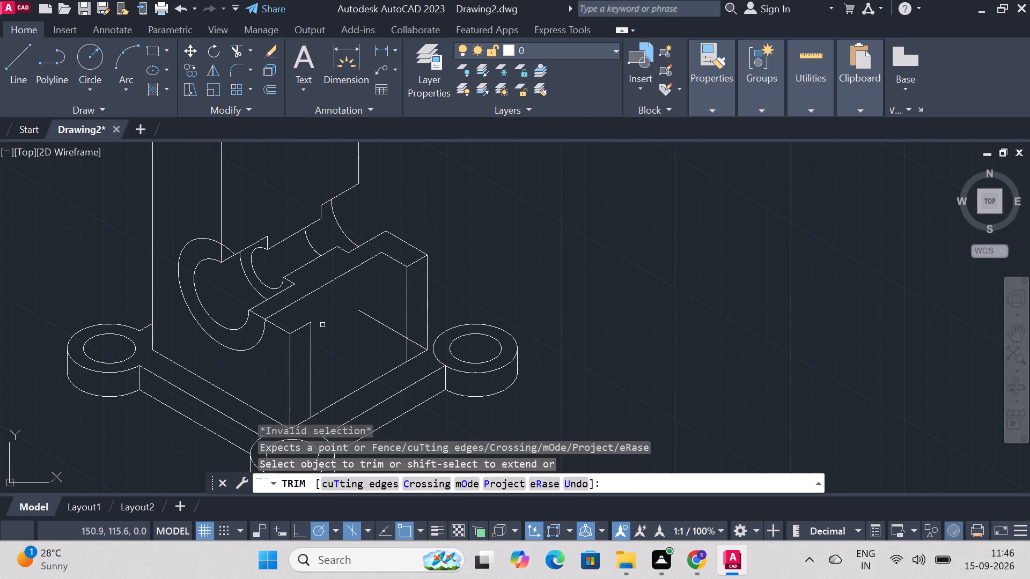
pyautogui.press('Escape')
# Draw a 30° line from the near wall's inner top corner across to the cut top face's long inner edge.
pyautogui.press('l')
pyautogui.press('Return')
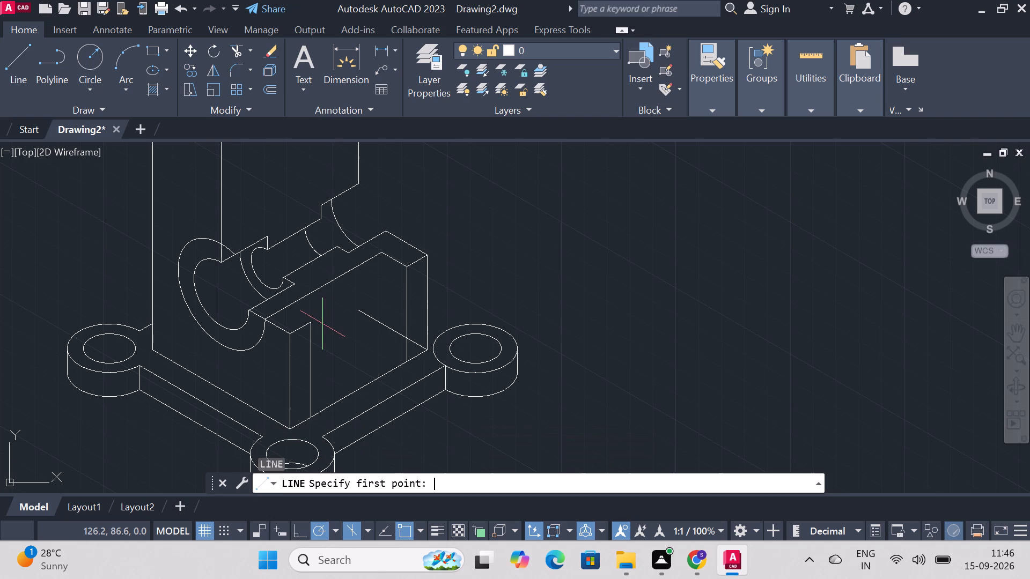
pyautogui.click(311, 323)
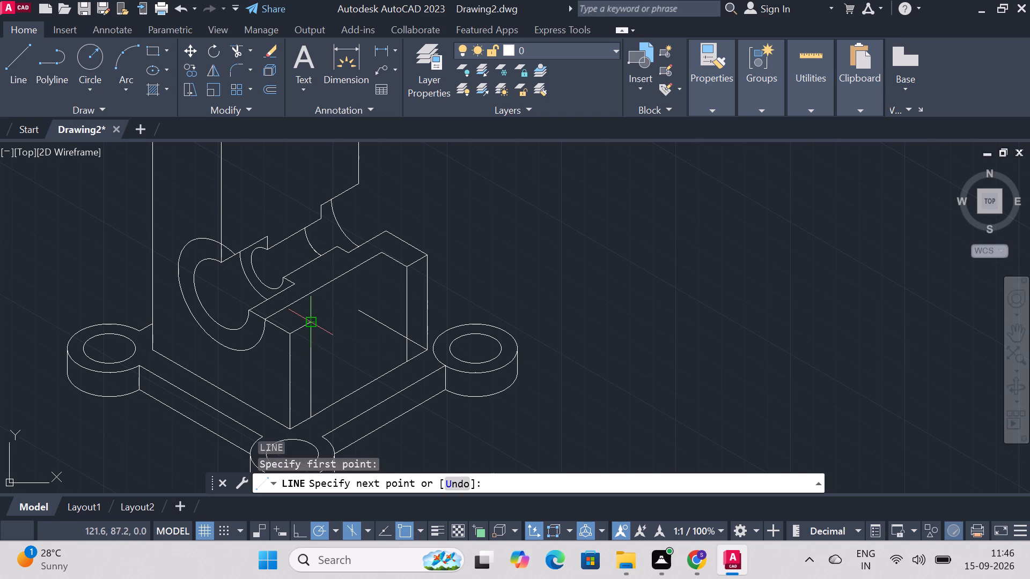
pyautogui.click(289, 303)
pyautogui.press('Escape')
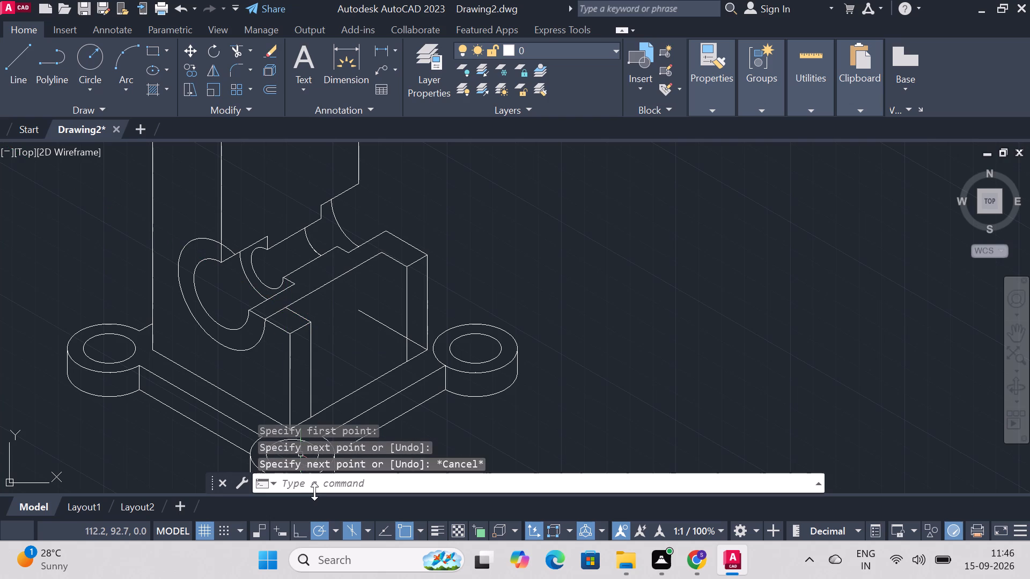
# Trim away the piece of the long inner edge that crosses the near wall's top face.
pyautogui.write('trim')
pyautogui.press('Return')
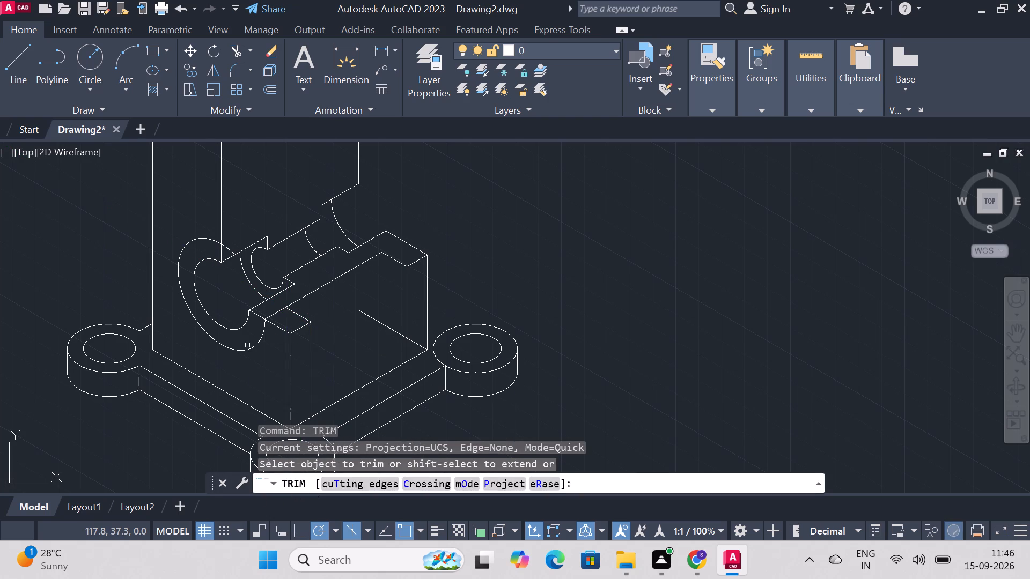
pyautogui.click(274, 315)
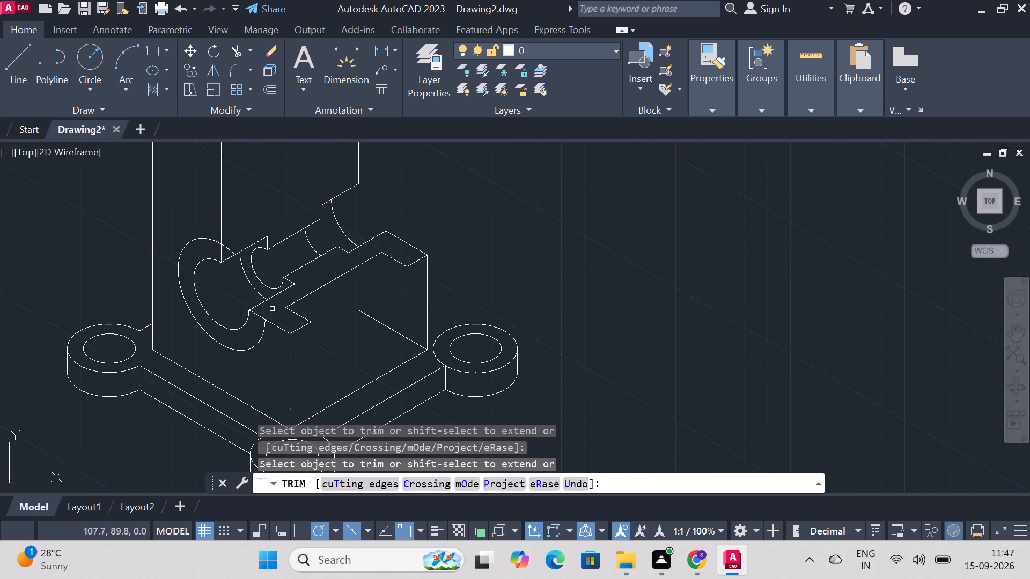
pyautogui.press('Escape')
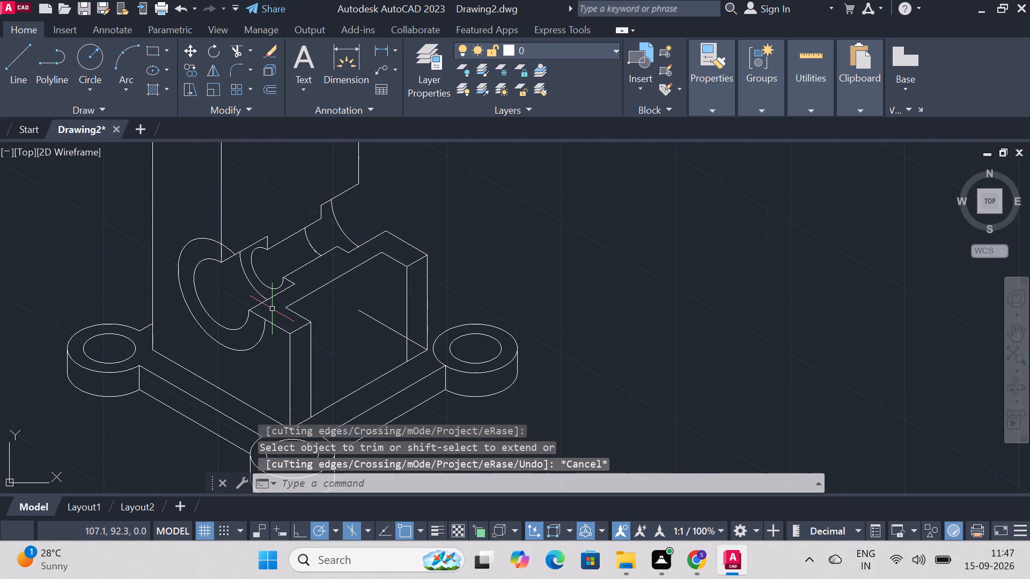
# Copy the radius-19 arc from the bore's front centre along the bore axis to the inside of the far wall.
pyautogui.write('cop')
pyautogui.press('y')
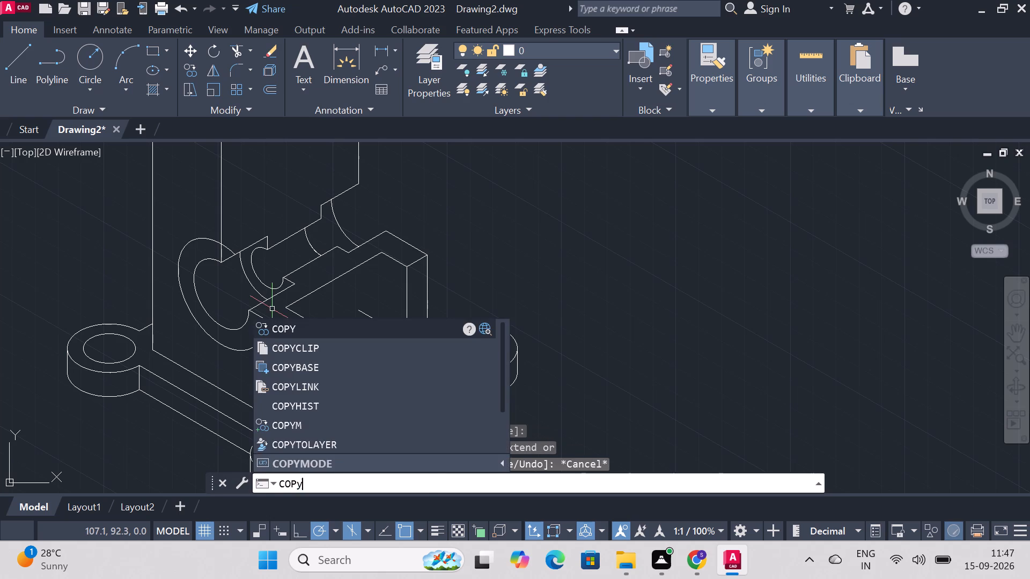
pyautogui.press('Return')
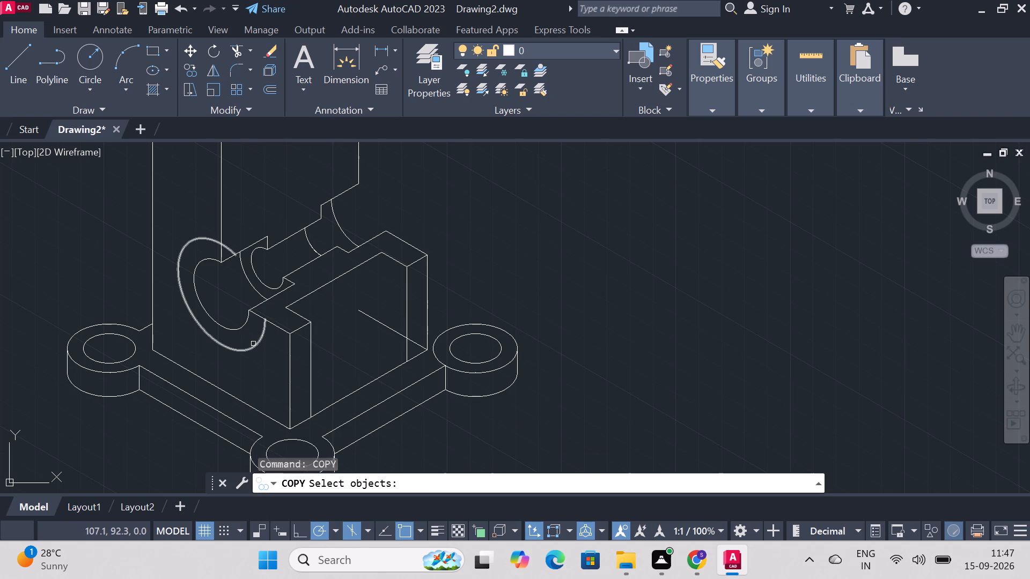
pyautogui.click(253, 344)
pyautogui.press('Return')
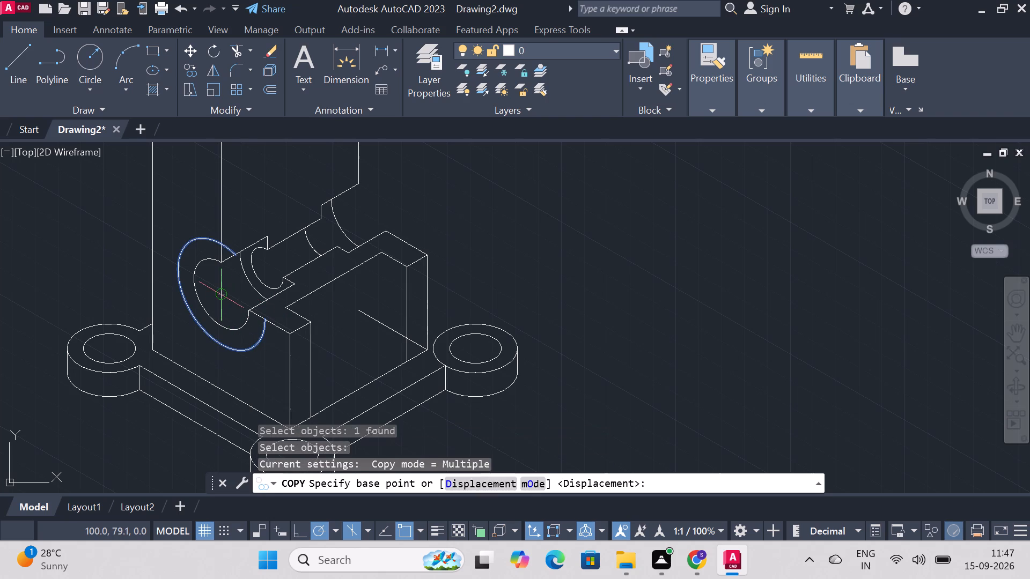
pyautogui.click(219, 290)
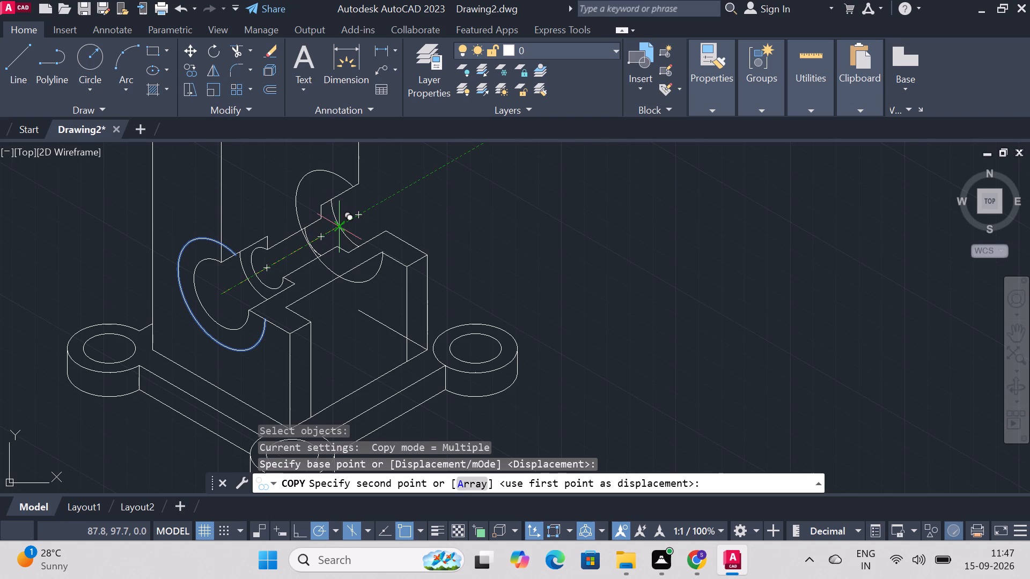
pyautogui.click(341, 226)
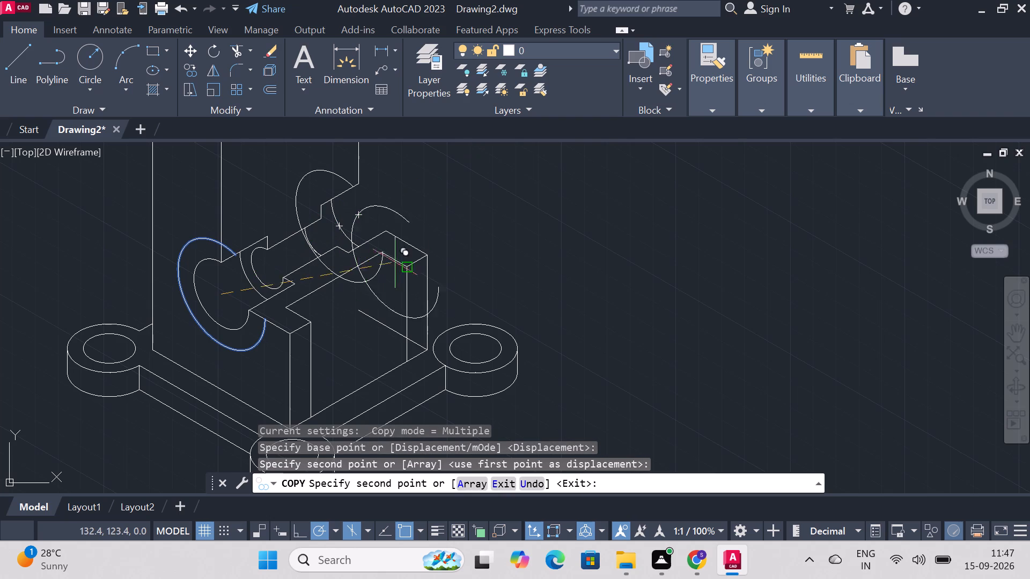
pyautogui.press('Escape')
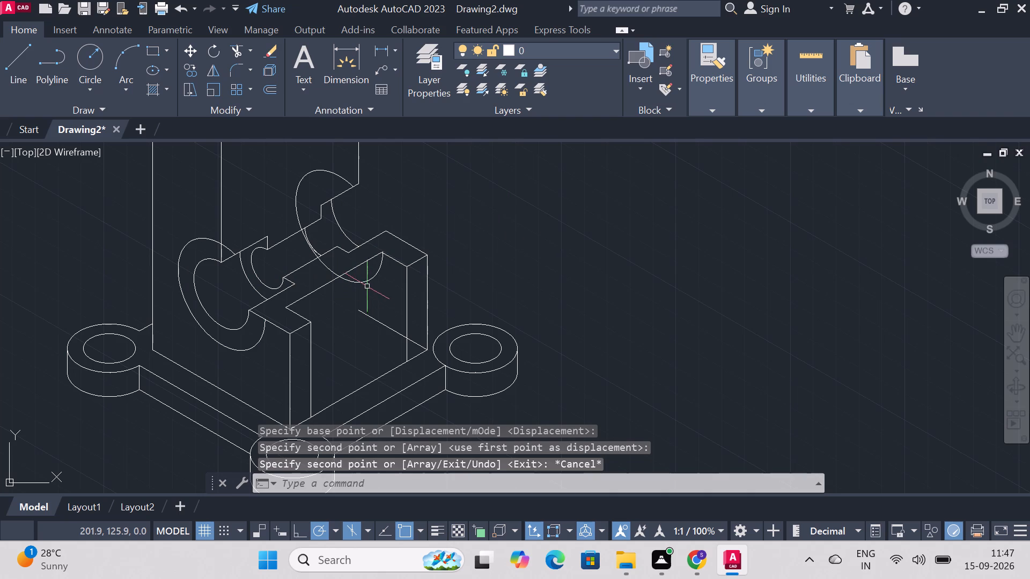
# Move the copied arc by its lower endpoint onto the far inner corner of the cut top face.
pyautogui.click(366, 281)
pyautogui.write('mo')
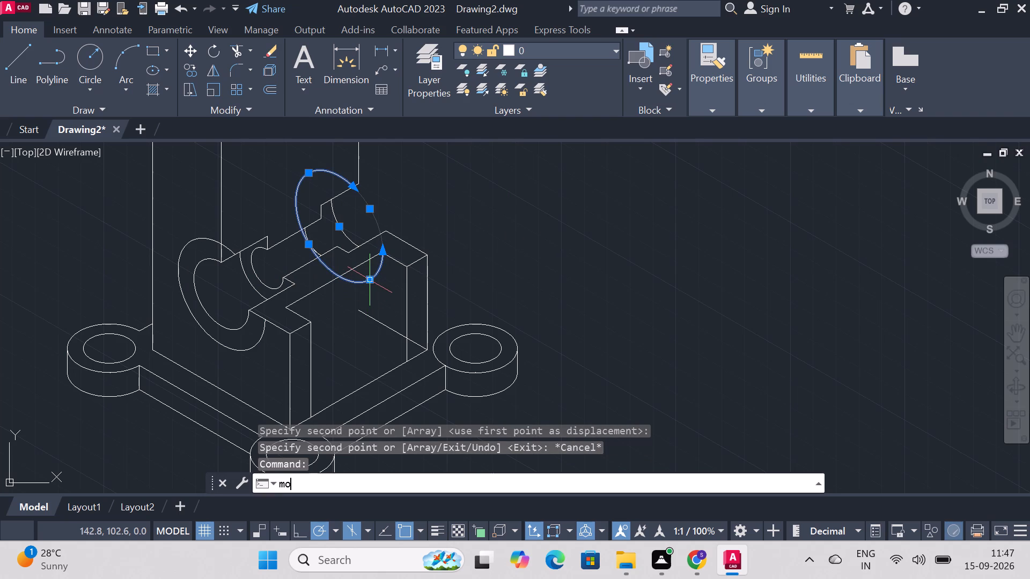
pyautogui.write('ve')
pyautogui.press('Return')
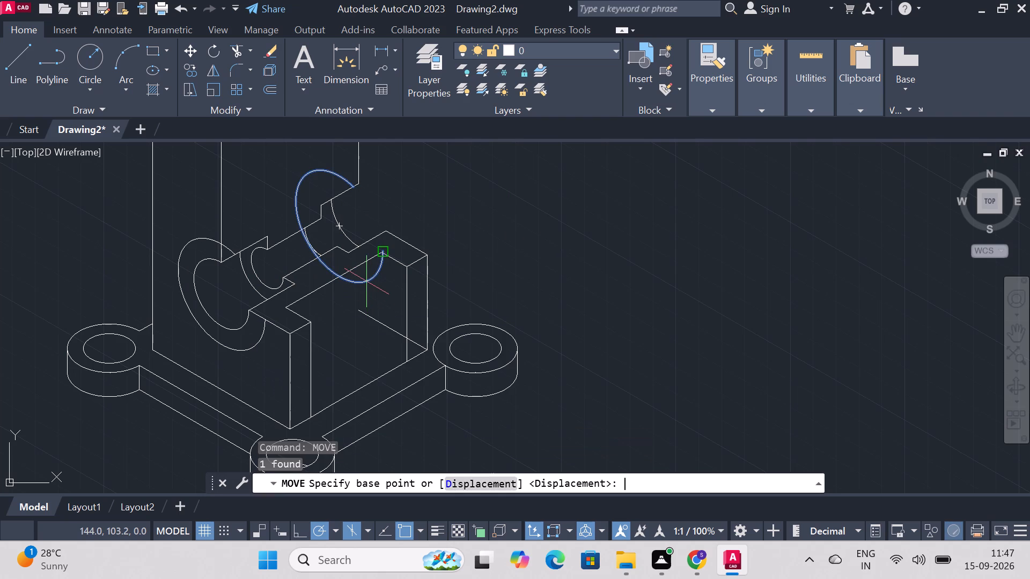
pyautogui.click(380, 252)
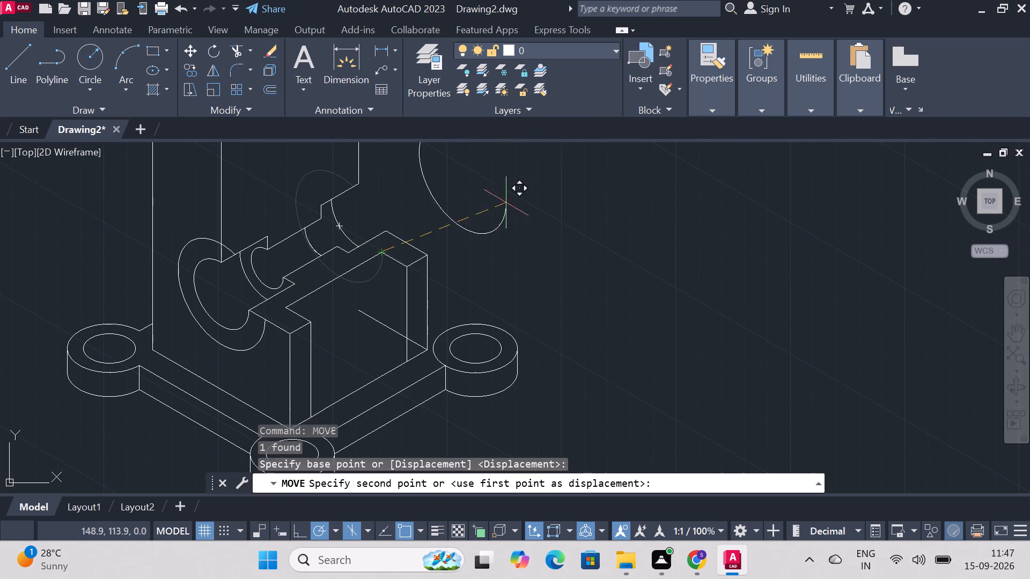
pyautogui.click(381, 251)
pyautogui.press('Escape')
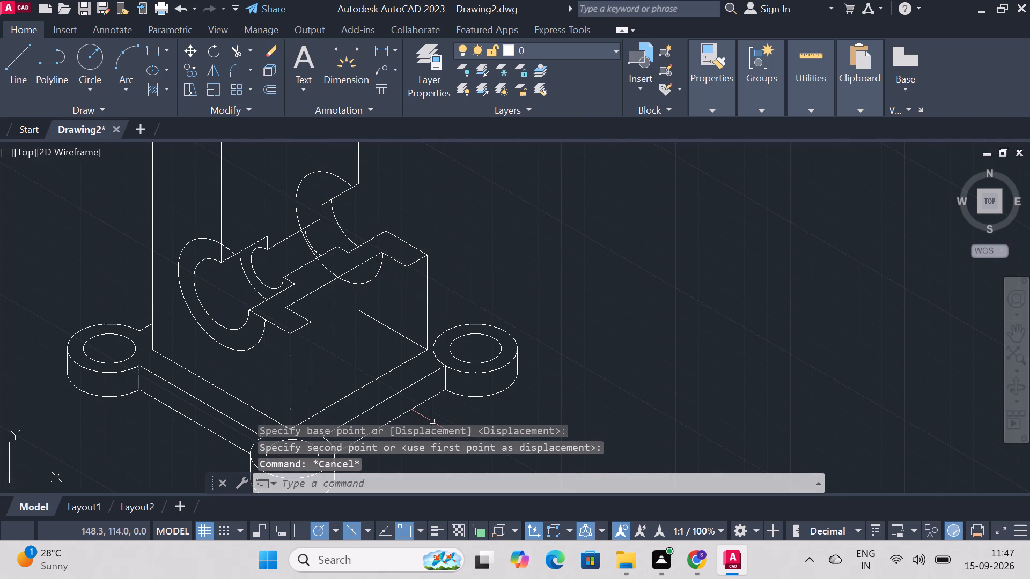
pyautogui.press('Escape')
# Trim away both parts of the original radius-19 arc on the front face, including the short remnant beside the upright section edge.
pyautogui.write('trim')
pyautogui.press('Return')
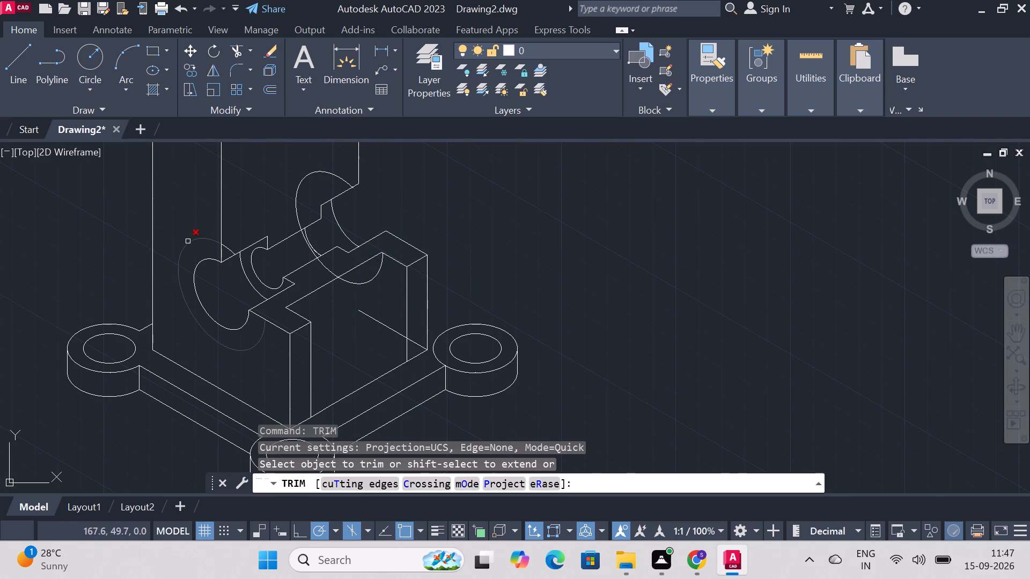
pyautogui.click(188, 241)
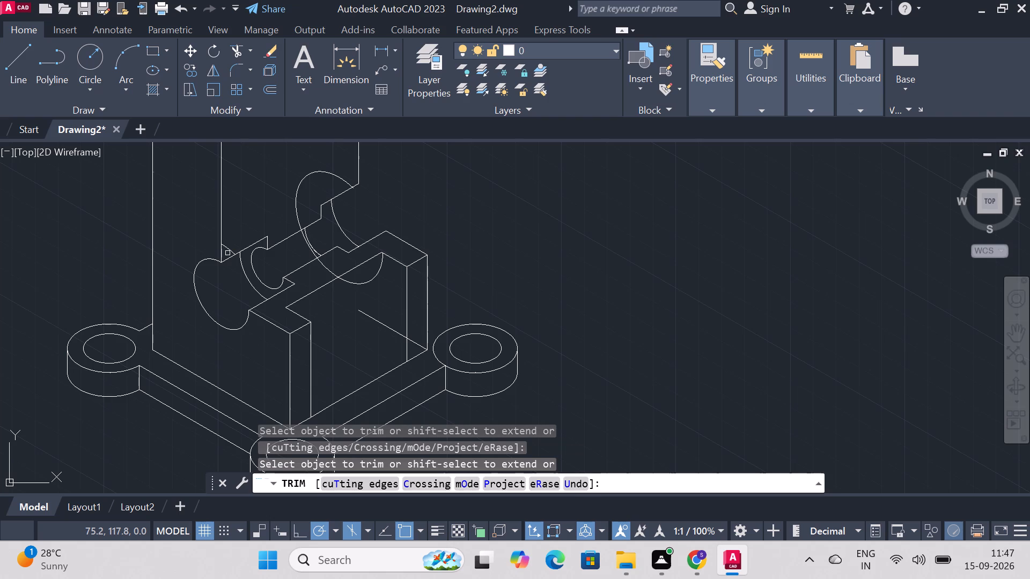
pyautogui.click(228, 251)
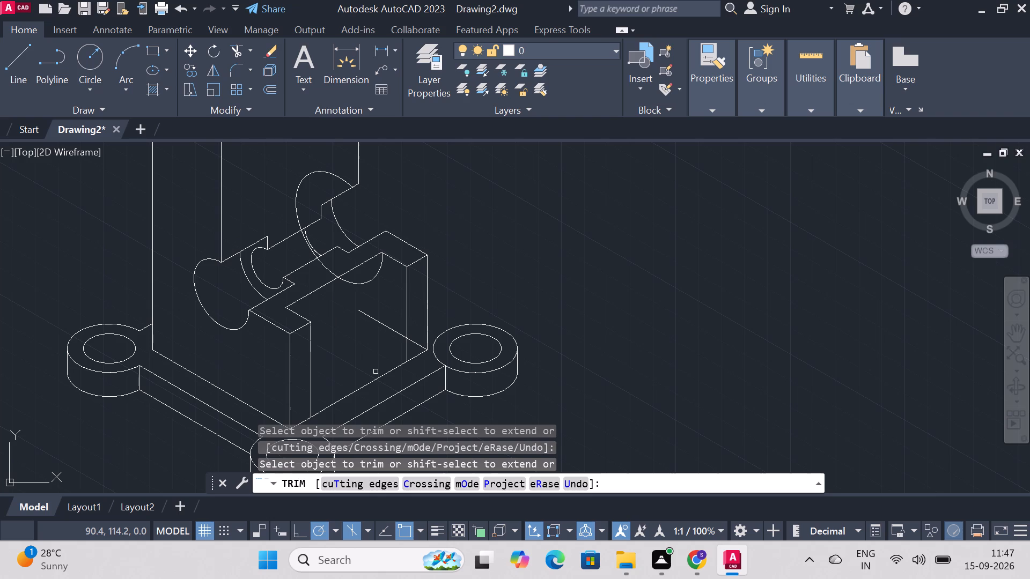
# Trim the copied radius-19 arc above, inside the bore and across the top face, keeping only the part below the long inner edge.
pyautogui.write('trim')
pyautogui.press('Return')
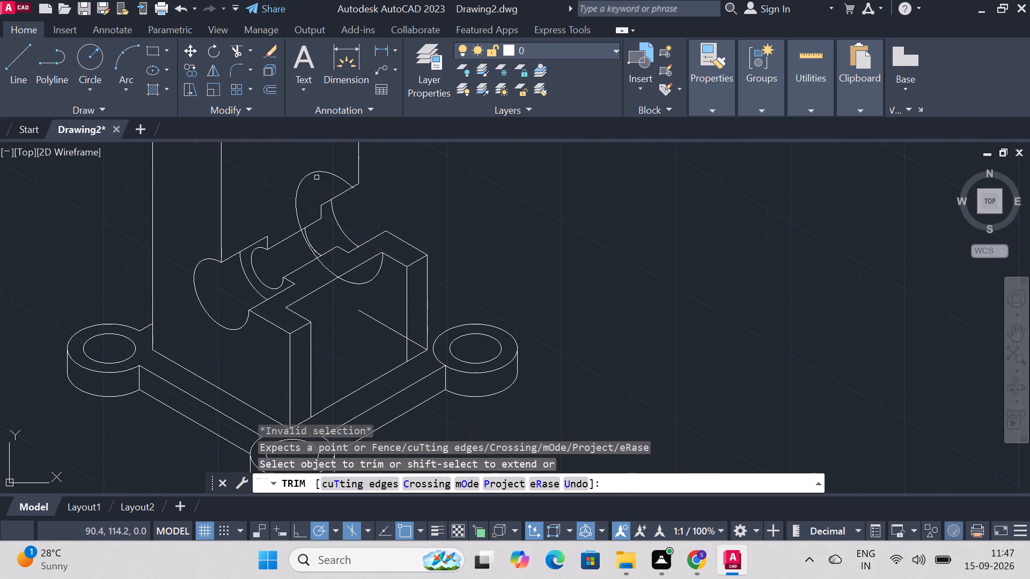
pyautogui.click(321, 171)
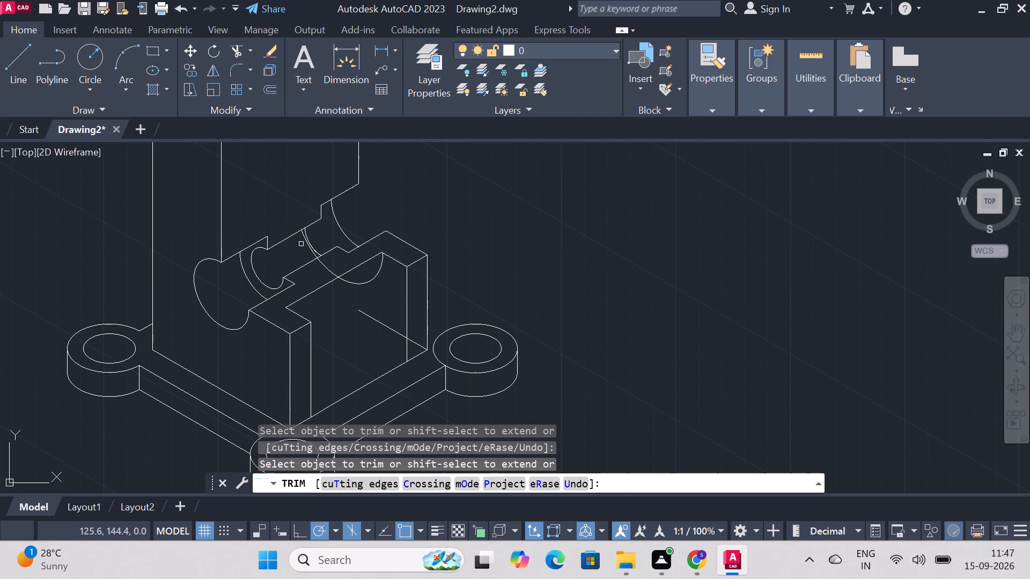
pyautogui.click(308, 250)
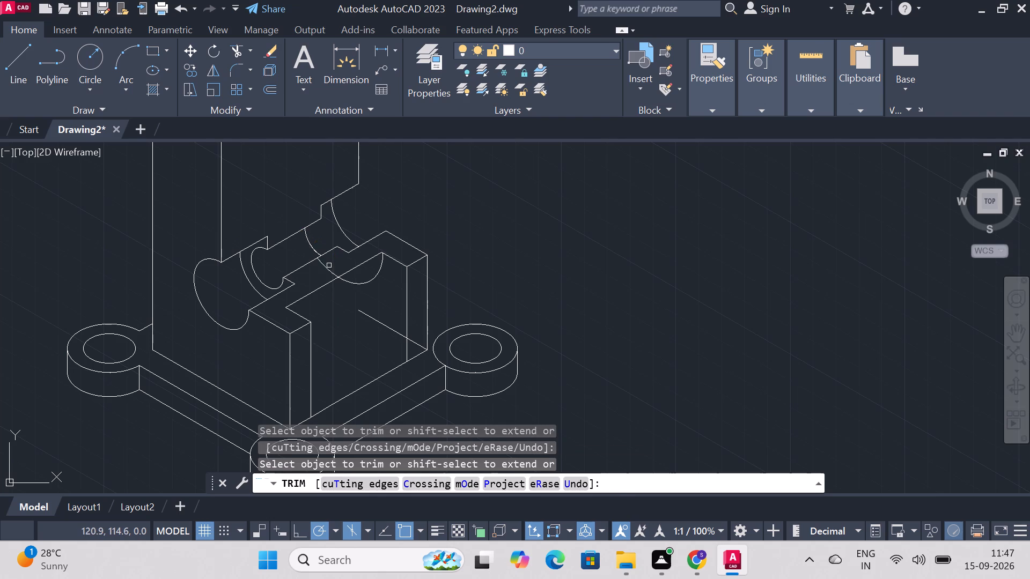
pyautogui.click(326, 267)
pyautogui.press('Escape')
# Draw a line from the recess floor's back corner up to the radius-19 arc, continuing parallel to the long inner edge to the near wall.
pyautogui.press('l')
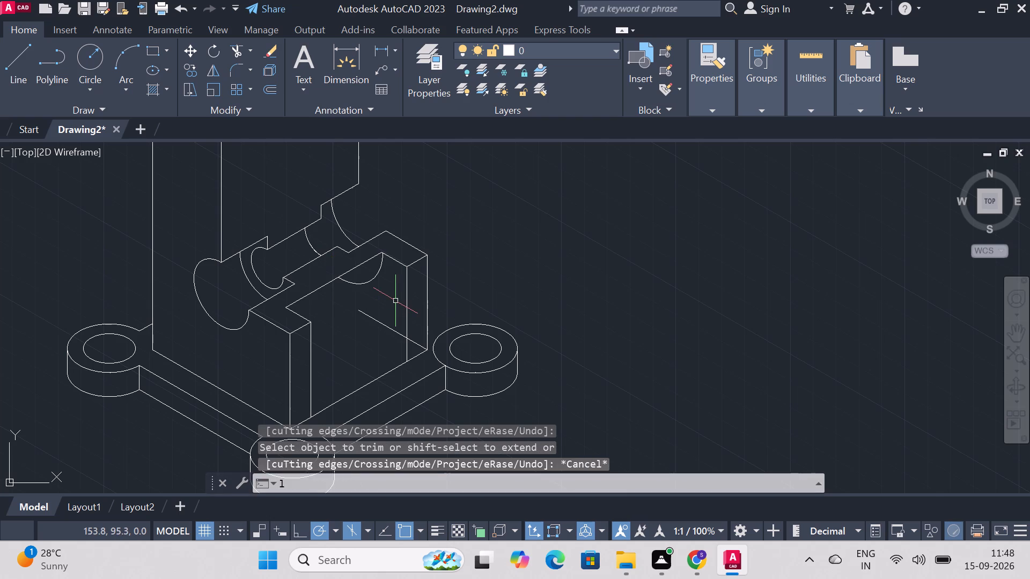
pyautogui.press('Return')
pyautogui.click(360, 309)
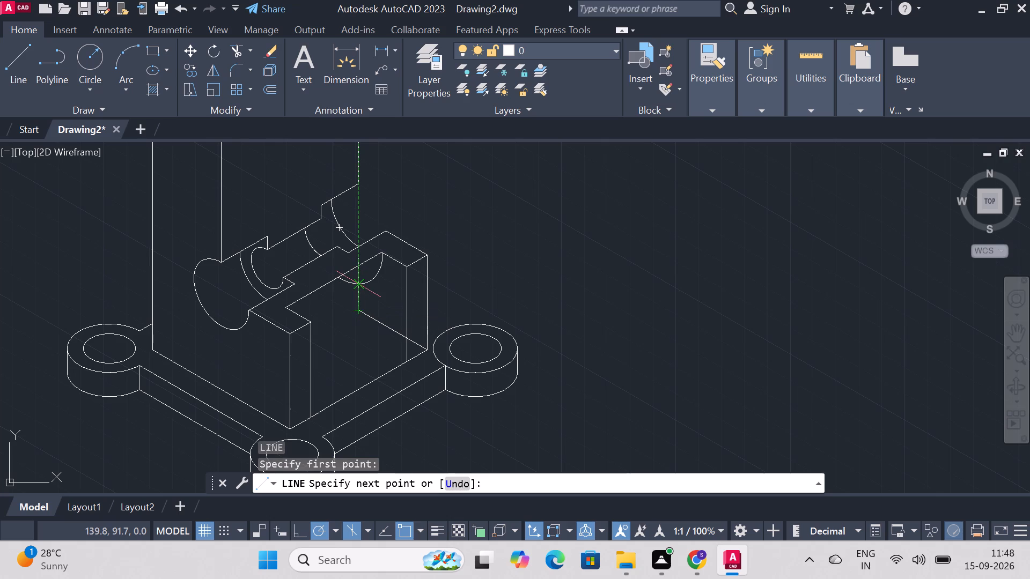
pyautogui.click(359, 283)
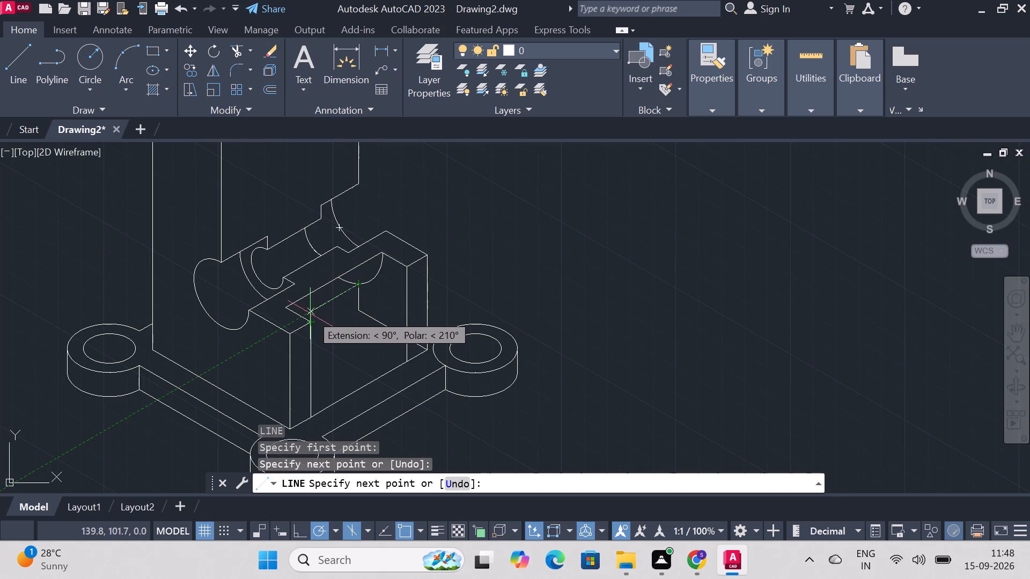
pyautogui.click(302, 316)
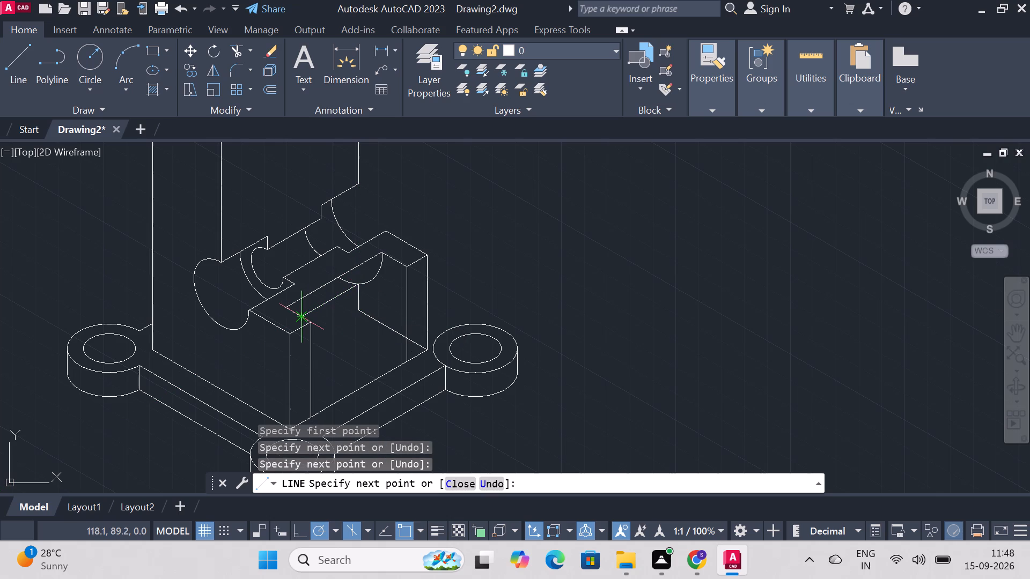
pyautogui.press('Escape')
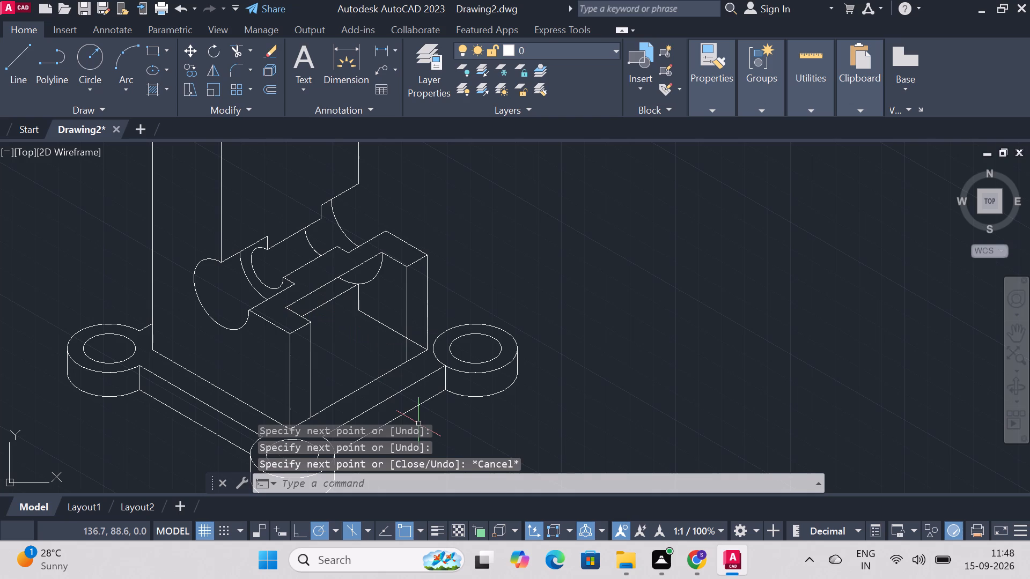
# Draw the floor edge from the recess's back corner, parallel to the long inner edge, to the near wall's inner upright edge.
pyautogui.press('l')
pyautogui.press('Return')
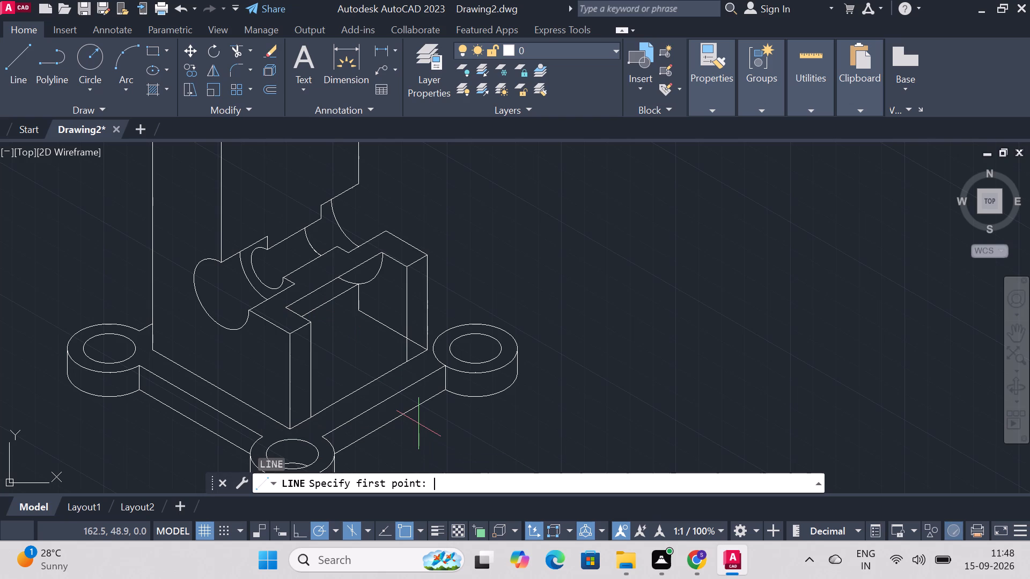
pyautogui.click(358, 308)
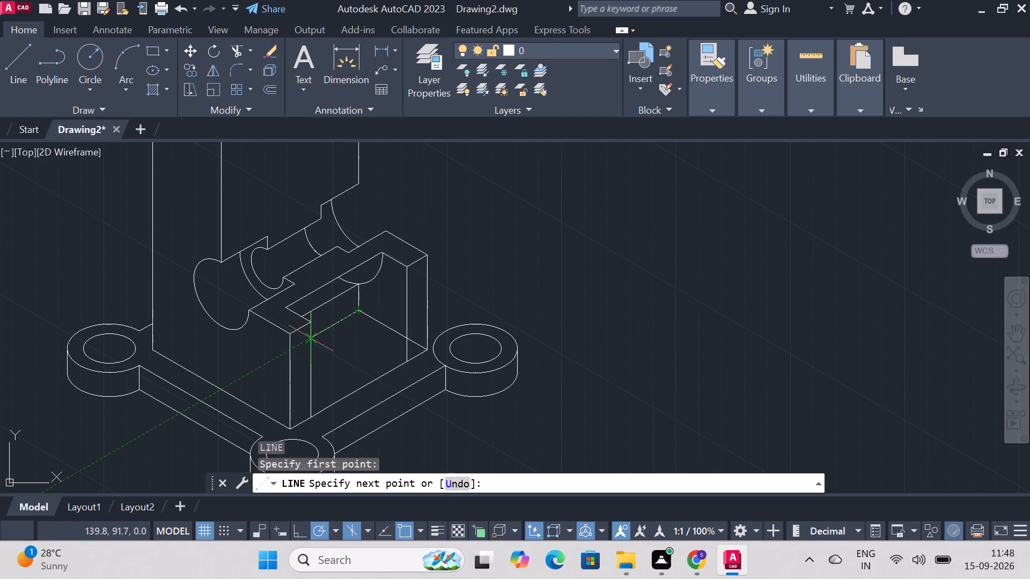
pyautogui.click(312, 333)
pyautogui.press('Escape')
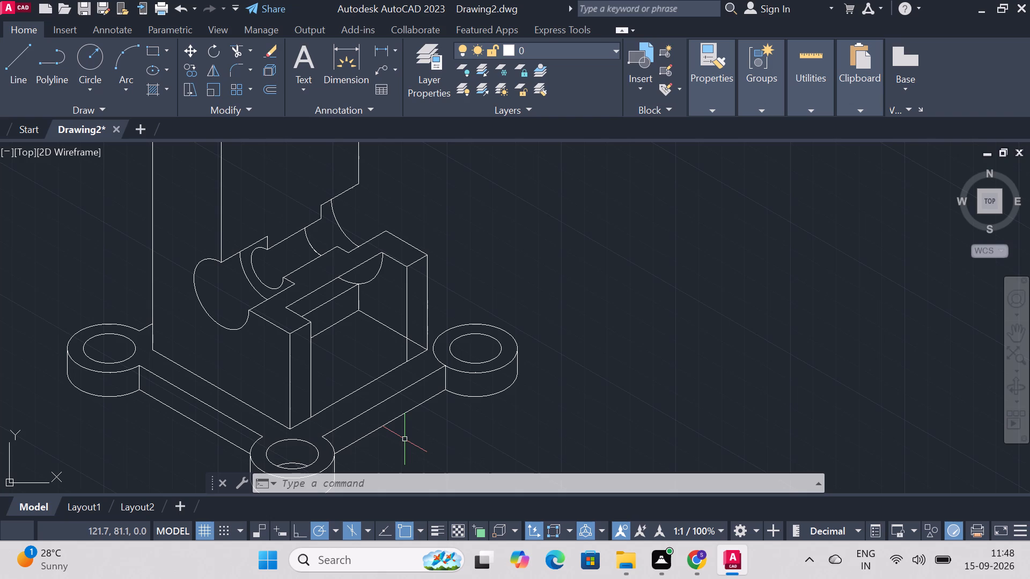
# Trim away the part of the radius-19 arc between the new vertical line and the long inner edge.
pyautogui.write('trim')
pyautogui.press('Return')
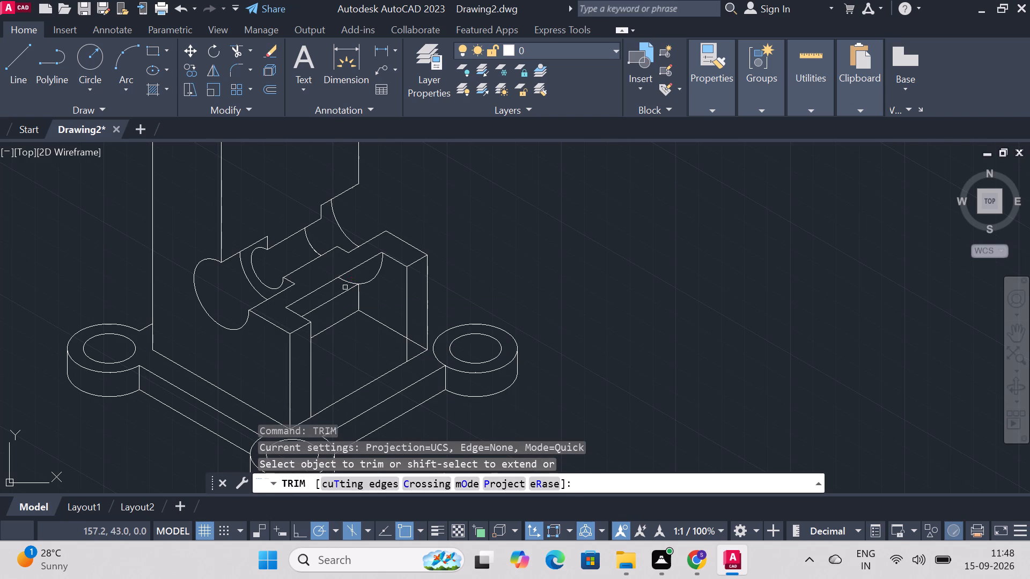
pyautogui.click(346, 281)
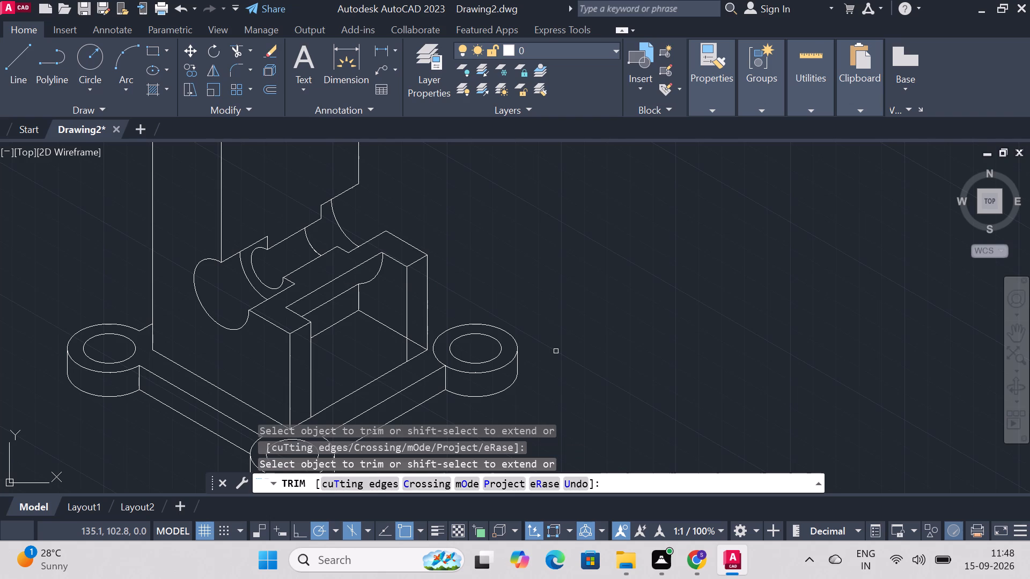
pyautogui.press('Escape')
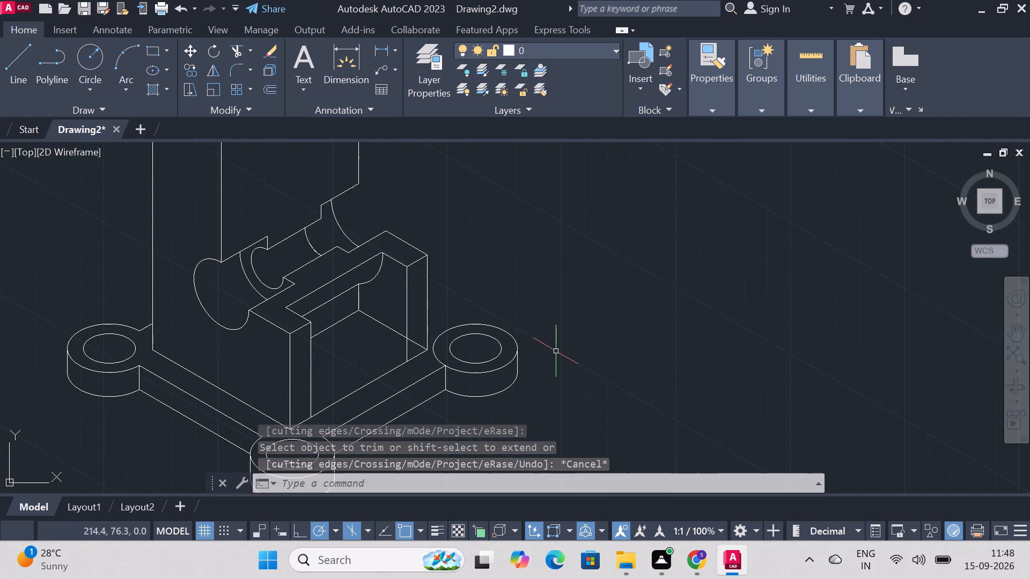
pyautogui.press('Escape')
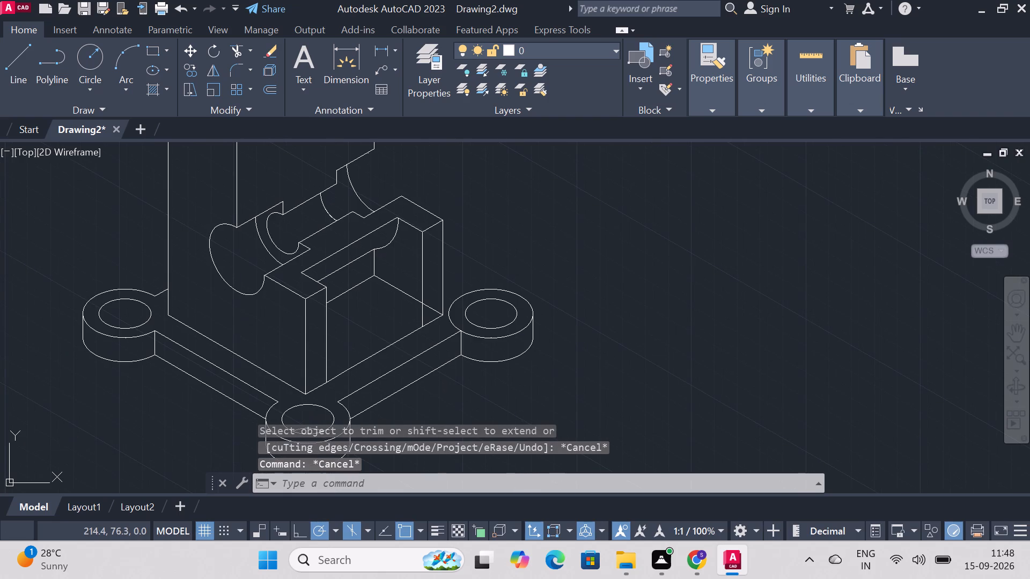
# Draw an isometric line from the hole centre of the lug beside the far wall back to that wall's outer upright edge.
pyautogui.write('line')
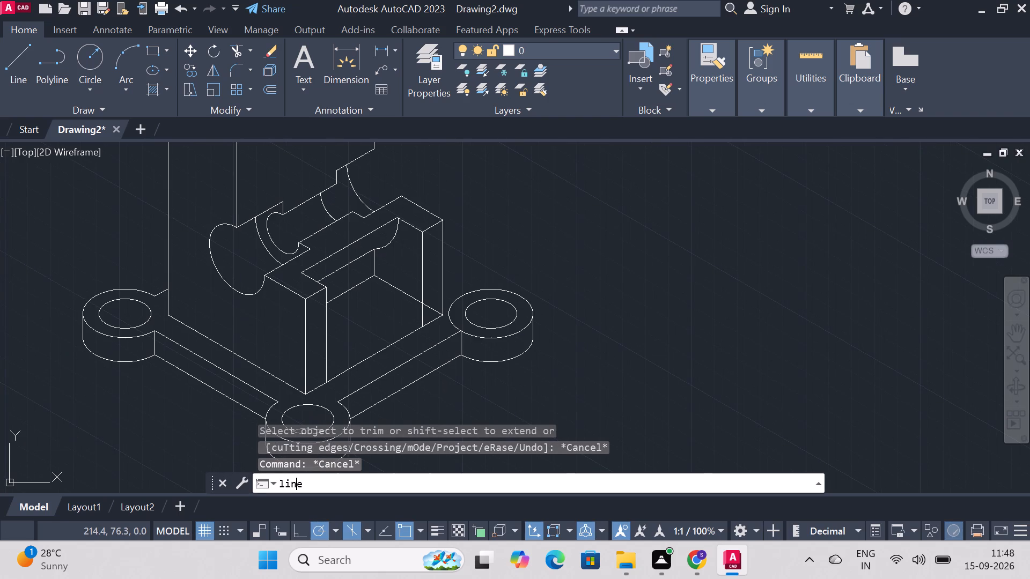
pyautogui.press('Return')
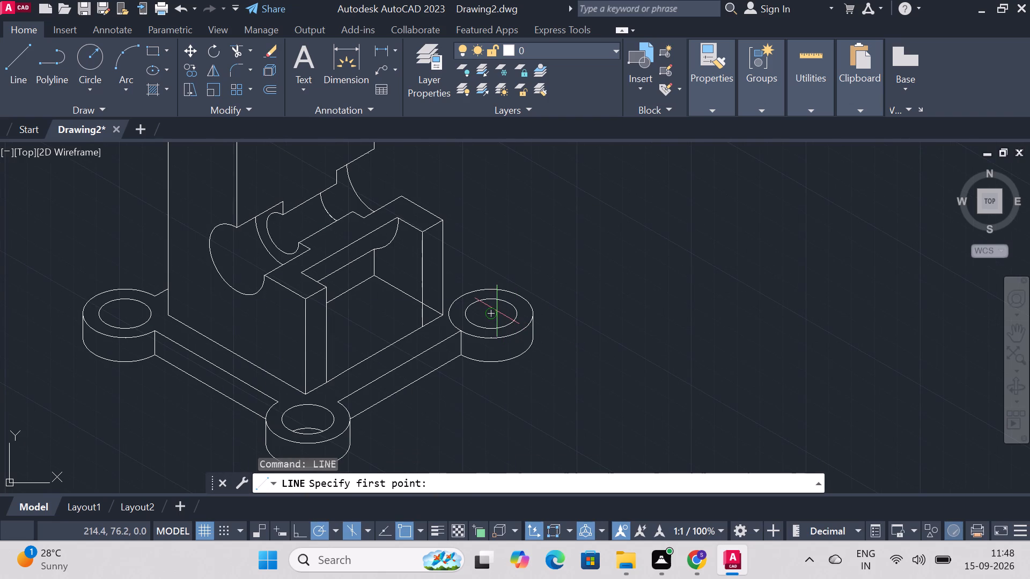
pyautogui.click(491, 309)
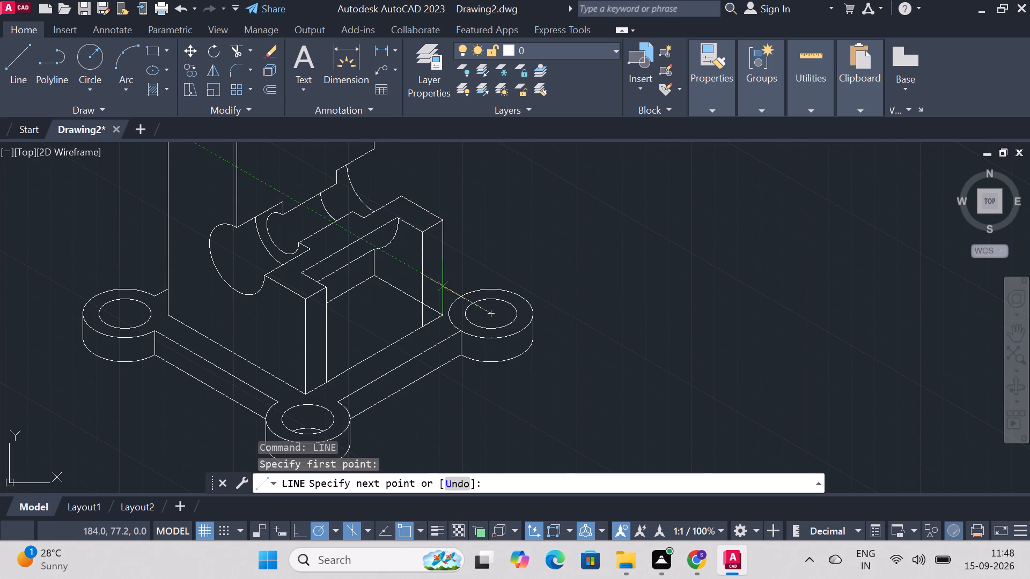
pyautogui.click(442, 283)
pyautogui.press('Escape')
# Trim the new line across the lug's top face and inside its hole, keeping only the stub between wall and lug.
pyautogui.write('trim')
pyautogui.press('Return')
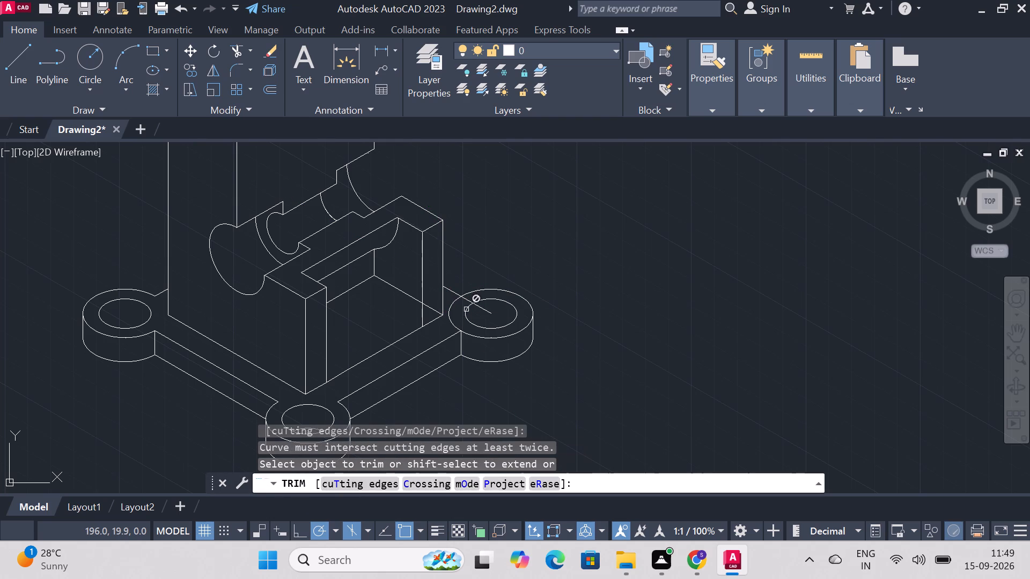
pyautogui.click(470, 303)
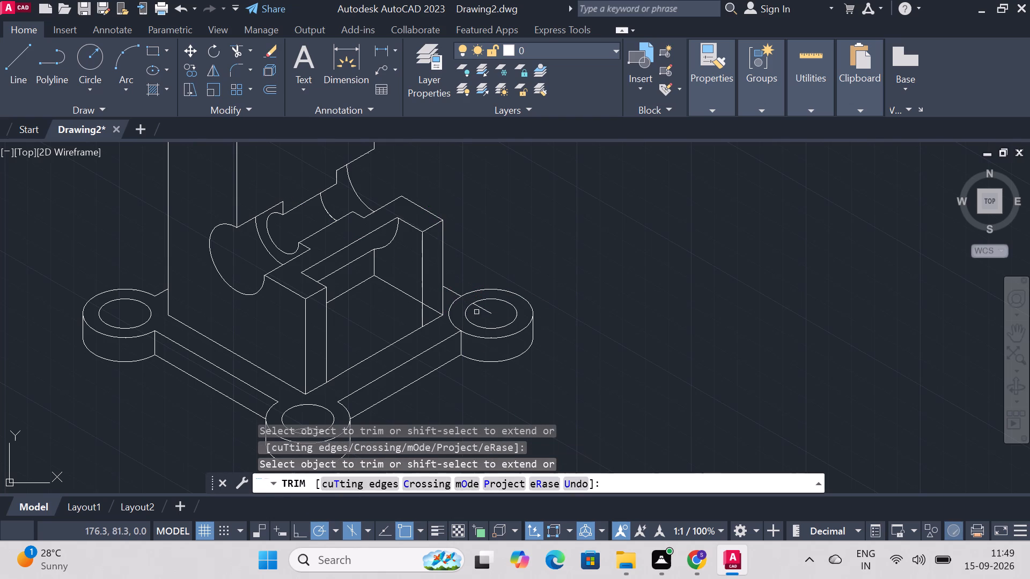
pyautogui.click(482, 314)
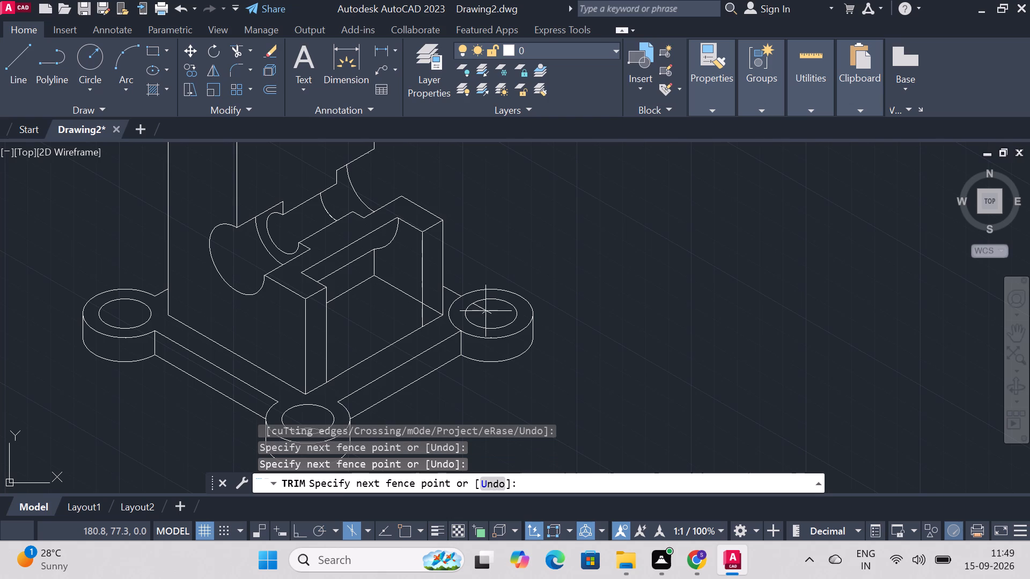
pyautogui.click(489, 311)
pyautogui.press('Escape')
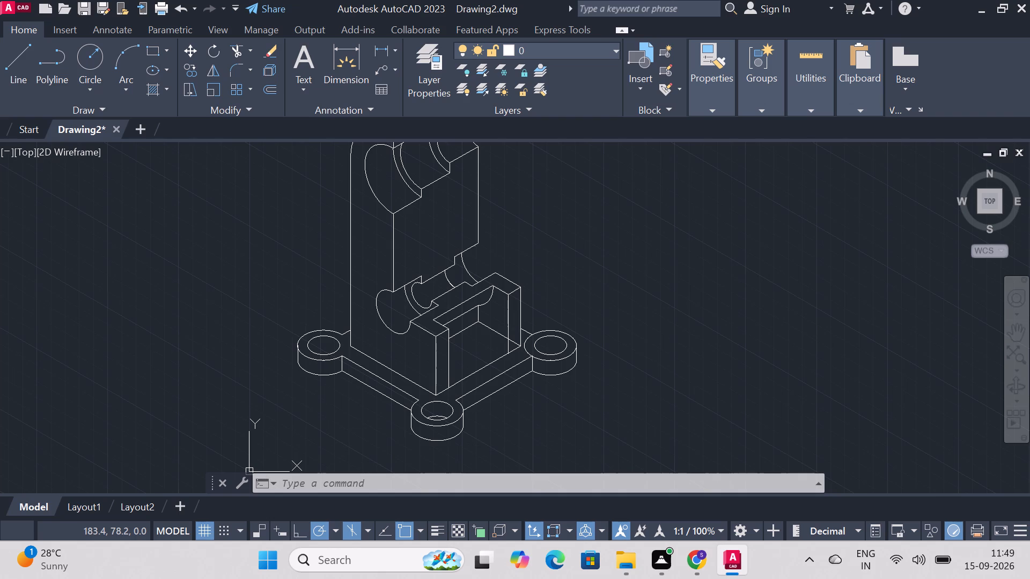
# Trim away the base edge spanning the opening between the two cut walls, including the leftover piece beside the near wall.
pyautogui.write('trim')
pyautogui.press('Return')
pyautogui.click(476, 370)
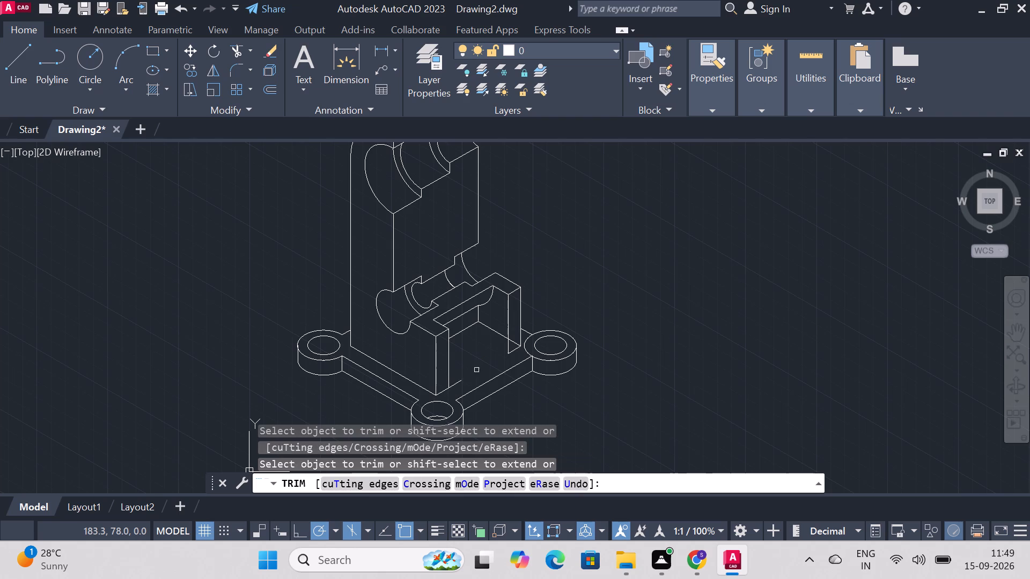
pyautogui.click(457, 382)
pyautogui.press('Escape')
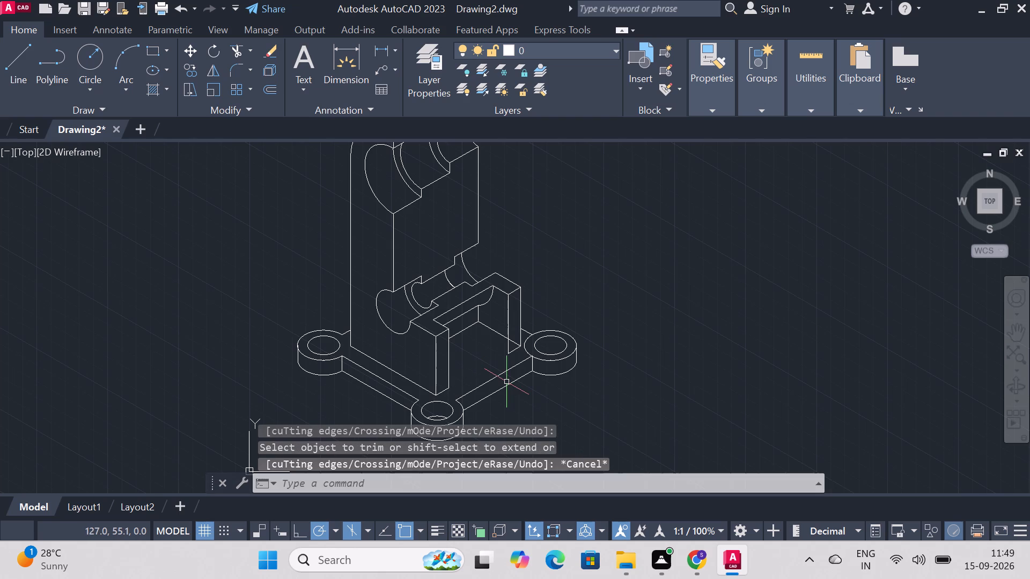
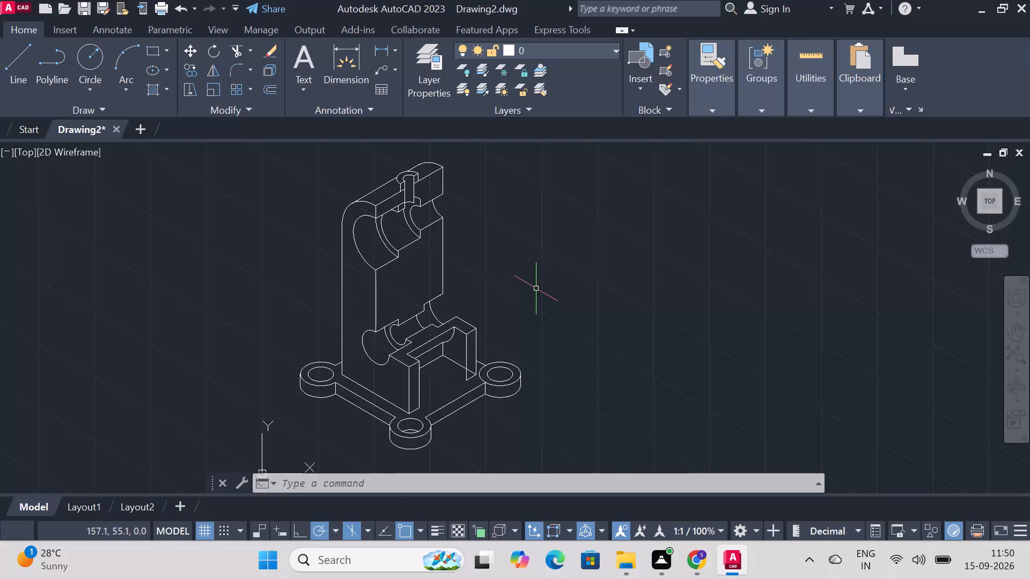
# Dimension the aligned centre distance between the front lug's hole and the hole of the lug beside the far wall.
pyautogui.press('Escape')
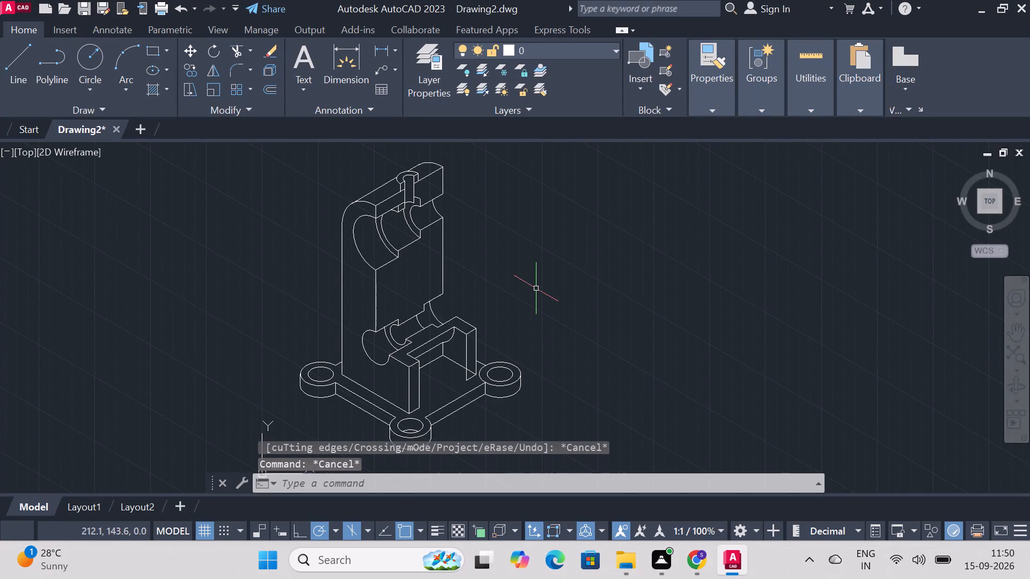
pyautogui.click(338, 54)
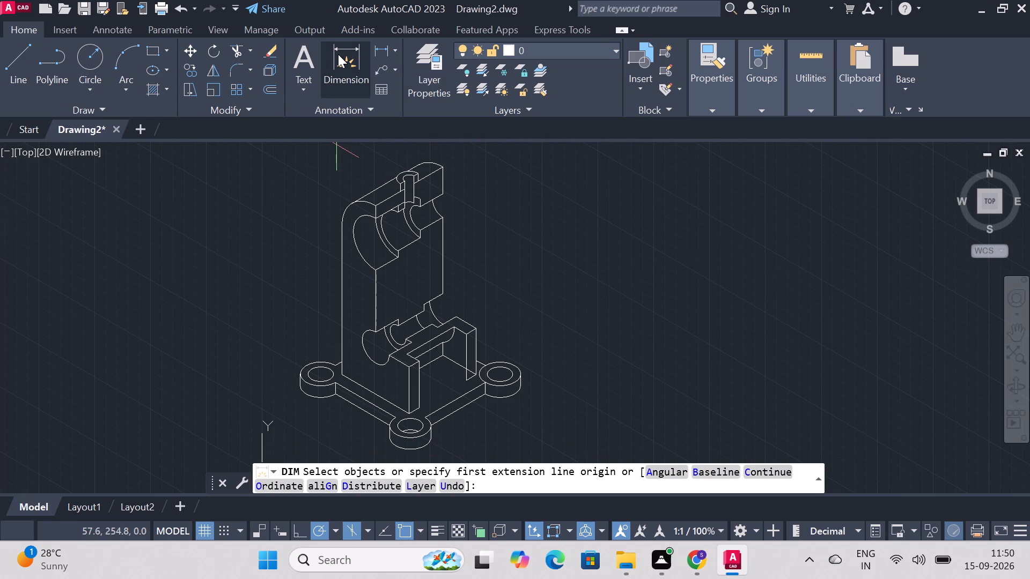
pyautogui.press('Escape')
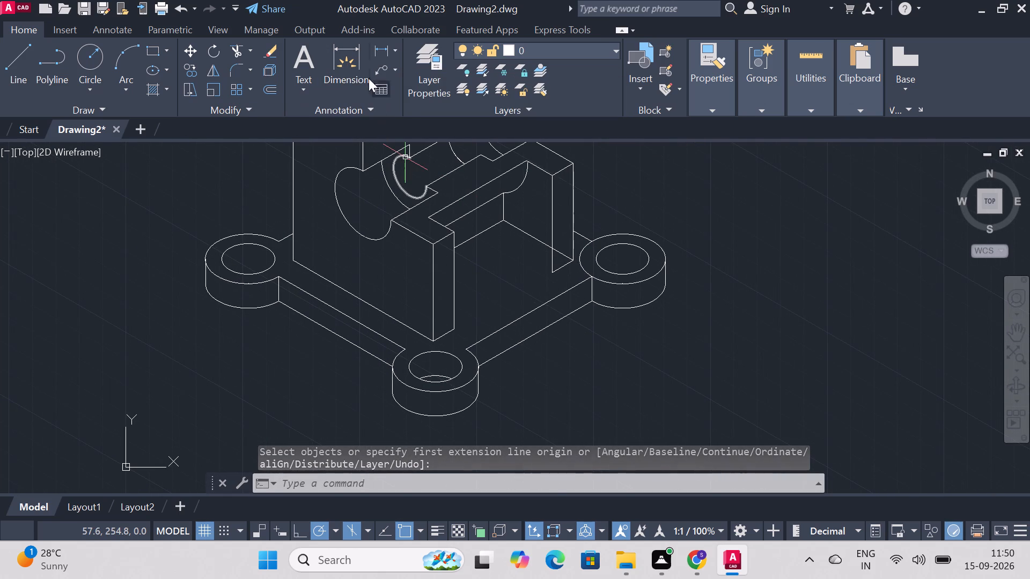
pyautogui.click(350, 75)
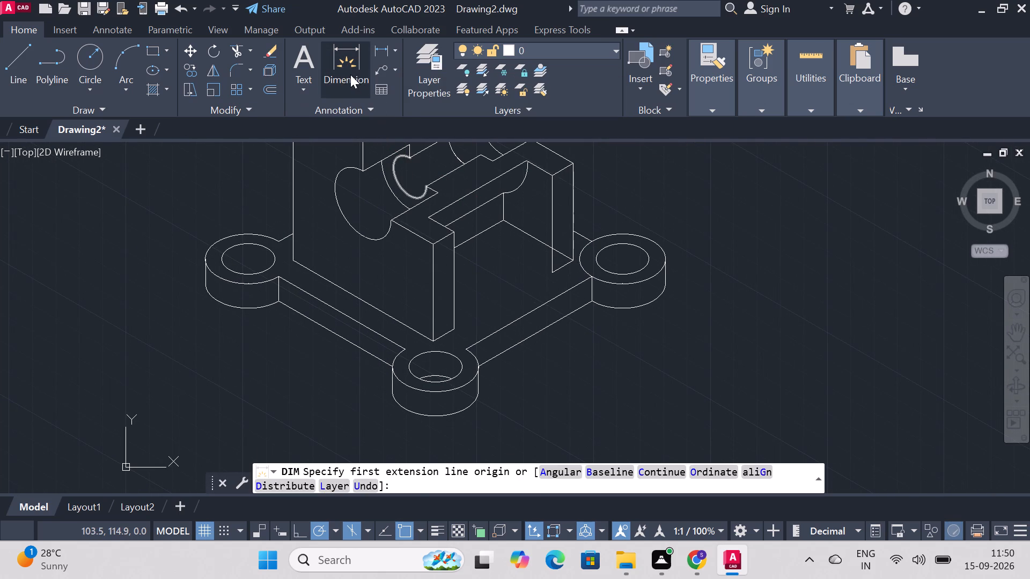
pyautogui.click(432, 369)
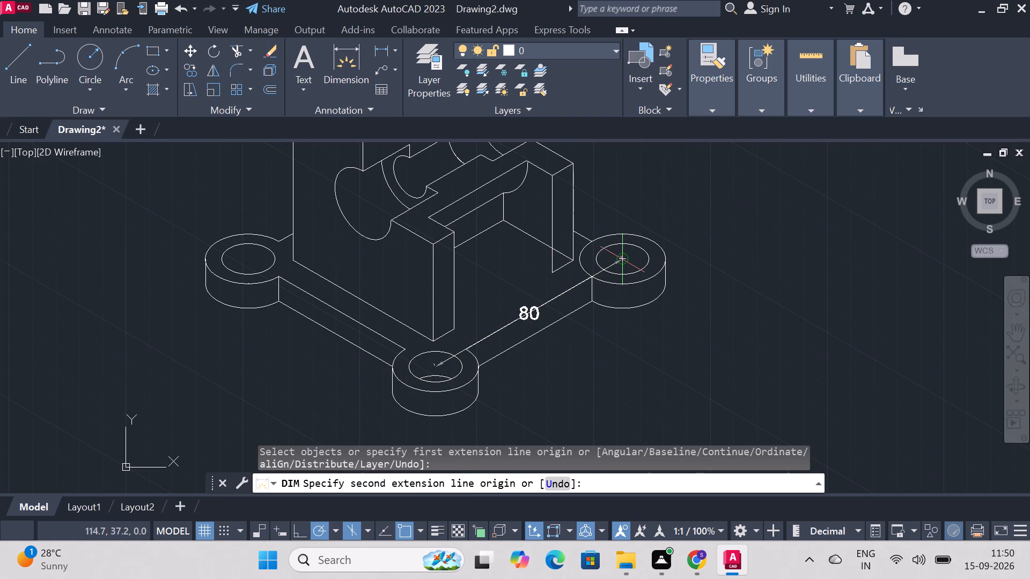
pyautogui.click(622, 256)
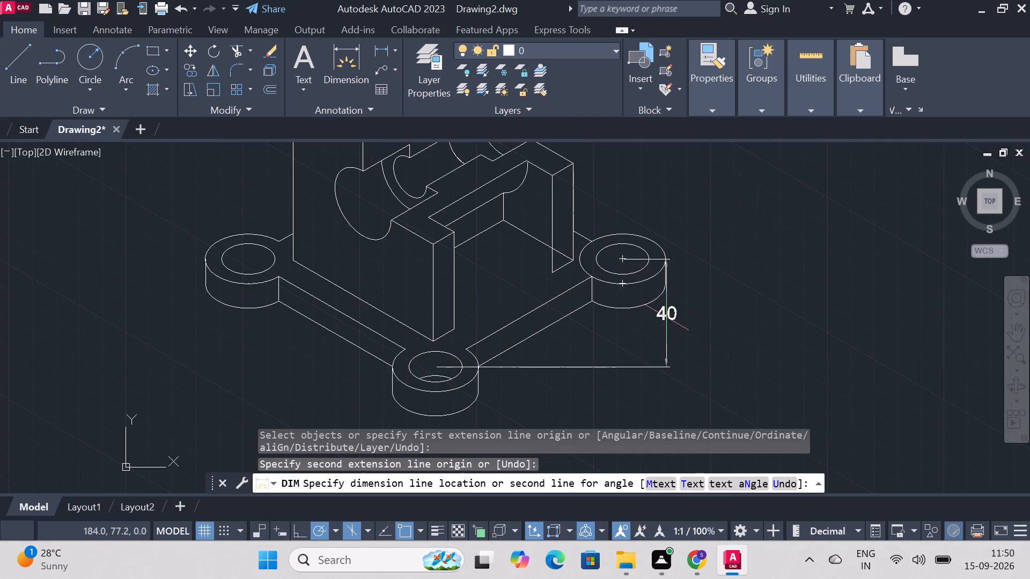
pyautogui.click(657, 363)
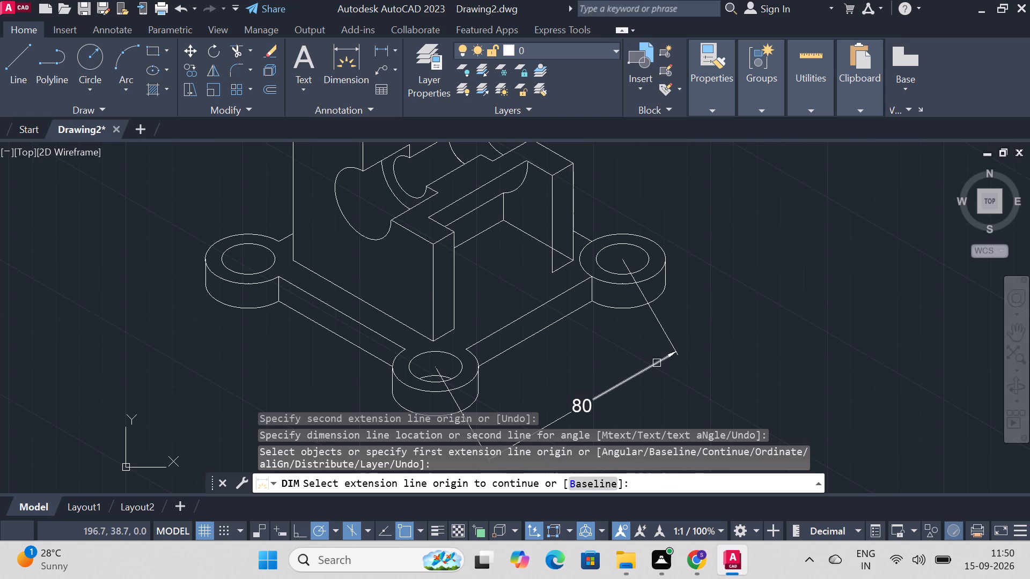
# Add an aligned dimension across the opening between the two cut walls at base level, inside the lug-spacing dimension.
pyautogui.click(456, 330)
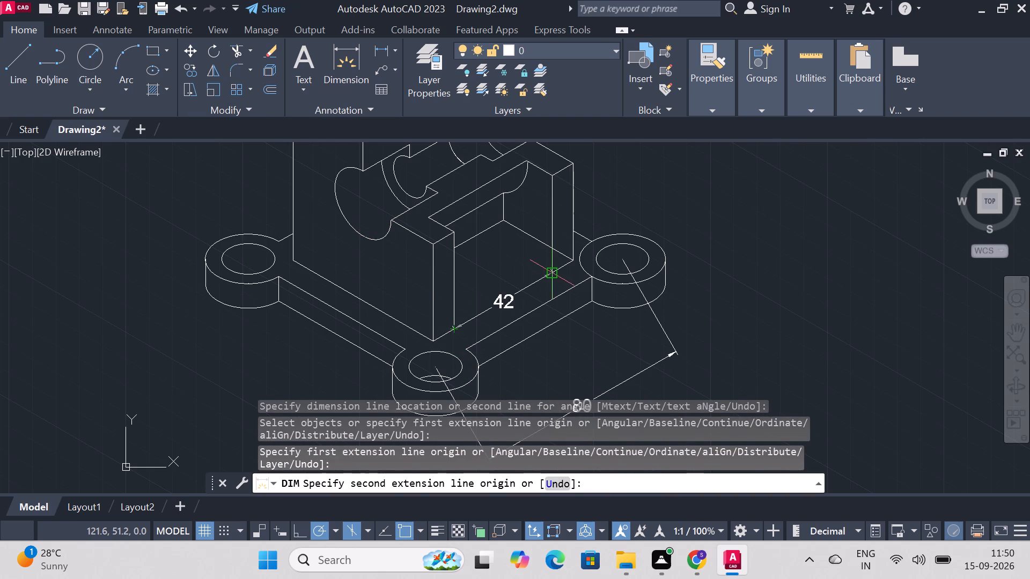
pyautogui.click(552, 272)
pyautogui.click(605, 342)
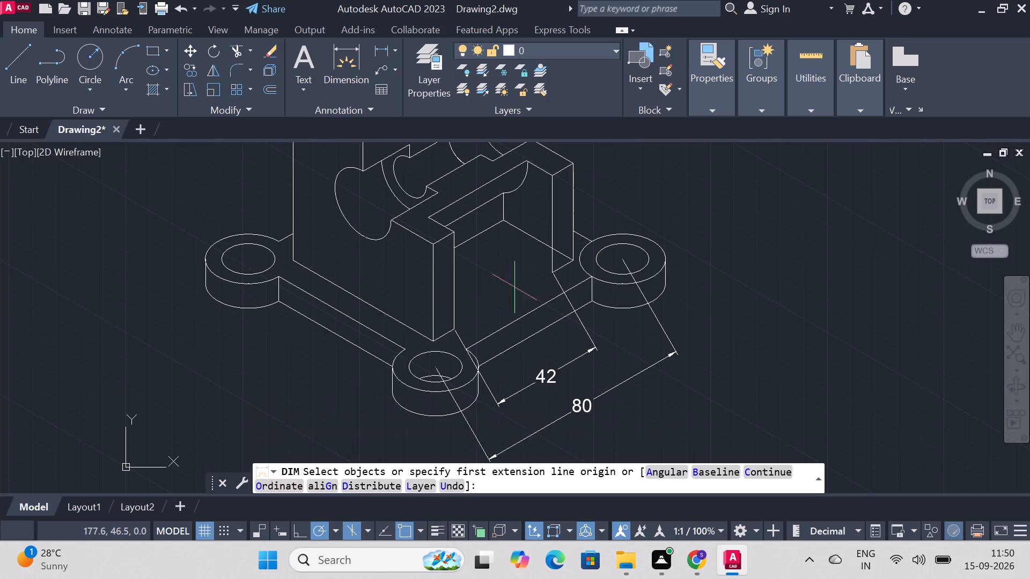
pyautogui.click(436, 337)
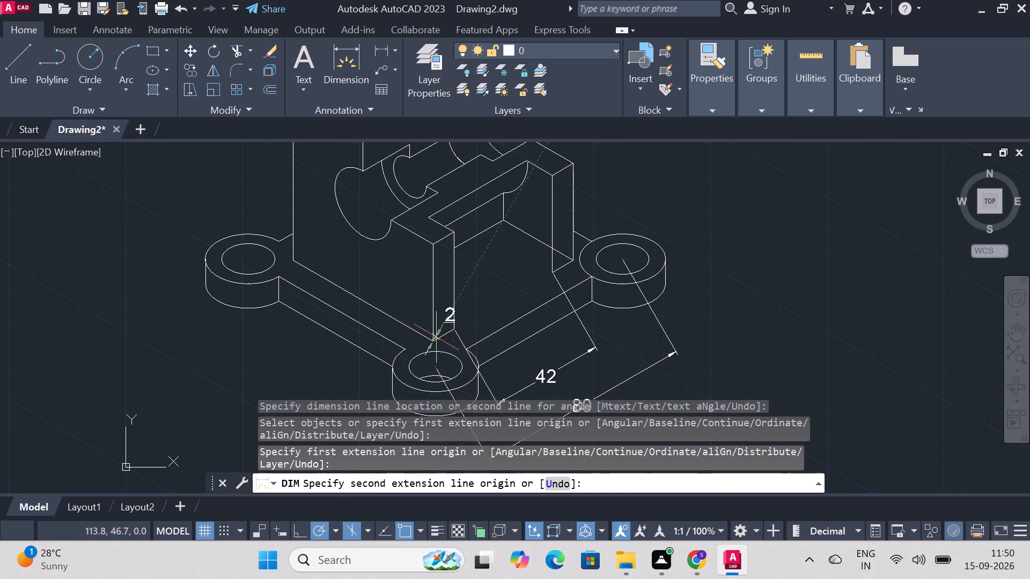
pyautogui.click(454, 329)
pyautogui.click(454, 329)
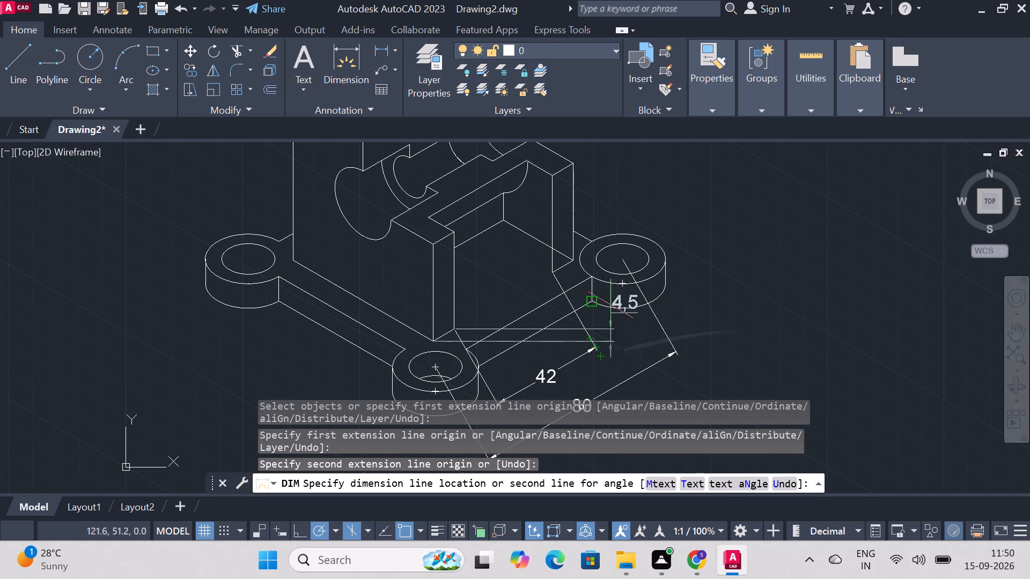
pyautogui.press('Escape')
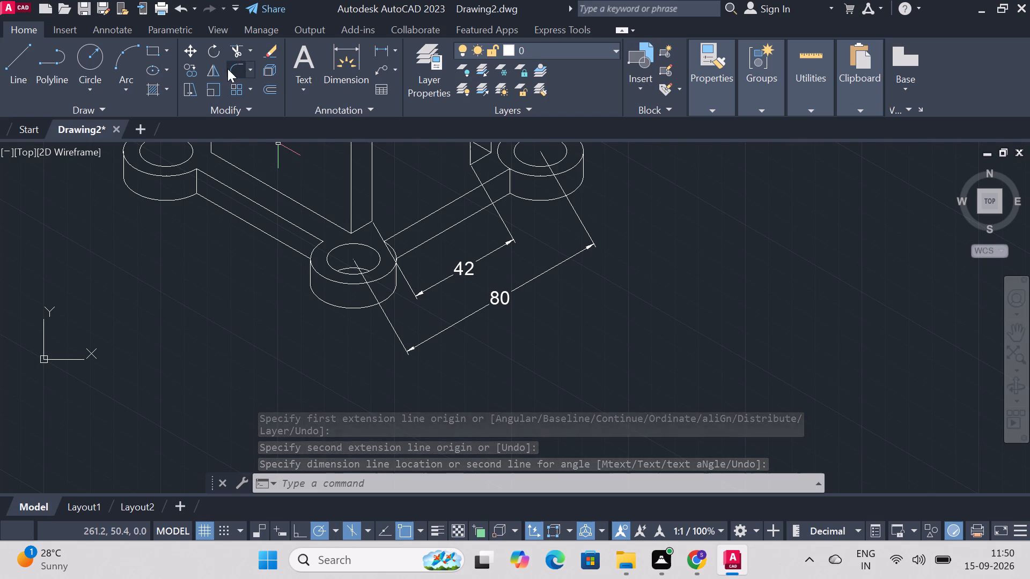
# Dimension the base thickness of the near wall and of the far wall, roughly in line with the opening dimension.
pyautogui.click(339, 54)
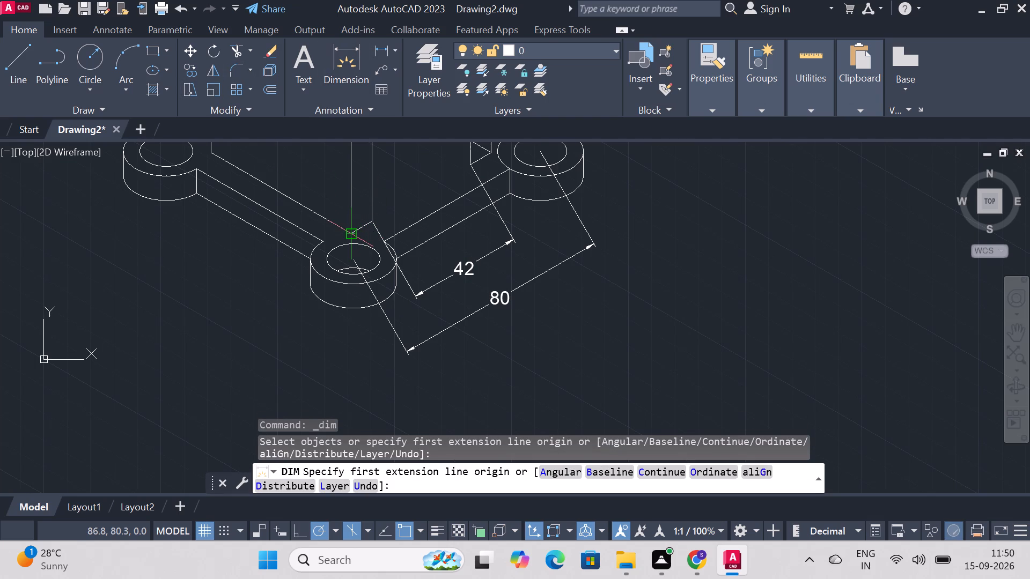
pyautogui.click(349, 233)
pyautogui.click(373, 219)
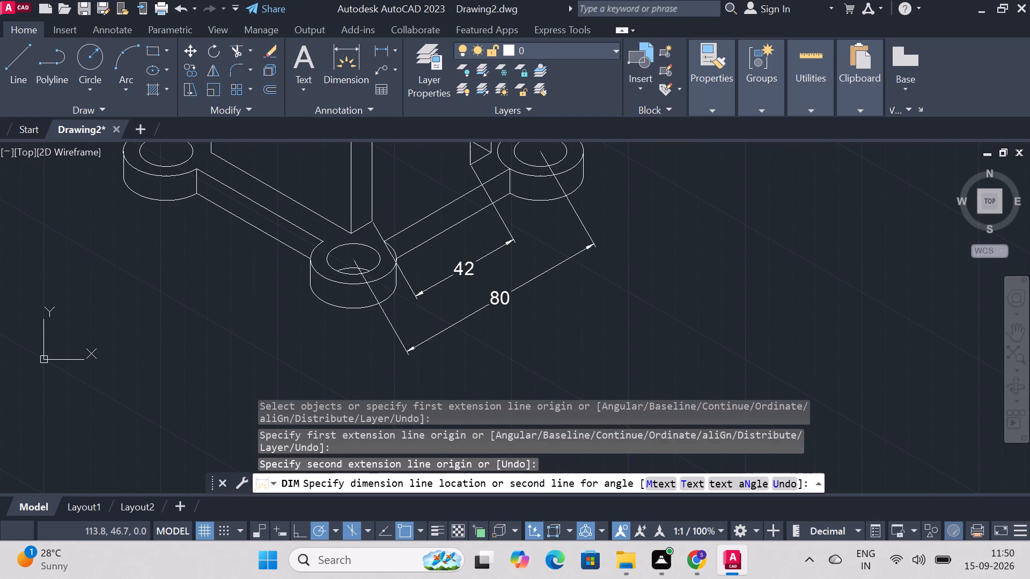
pyautogui.click(410, 298)
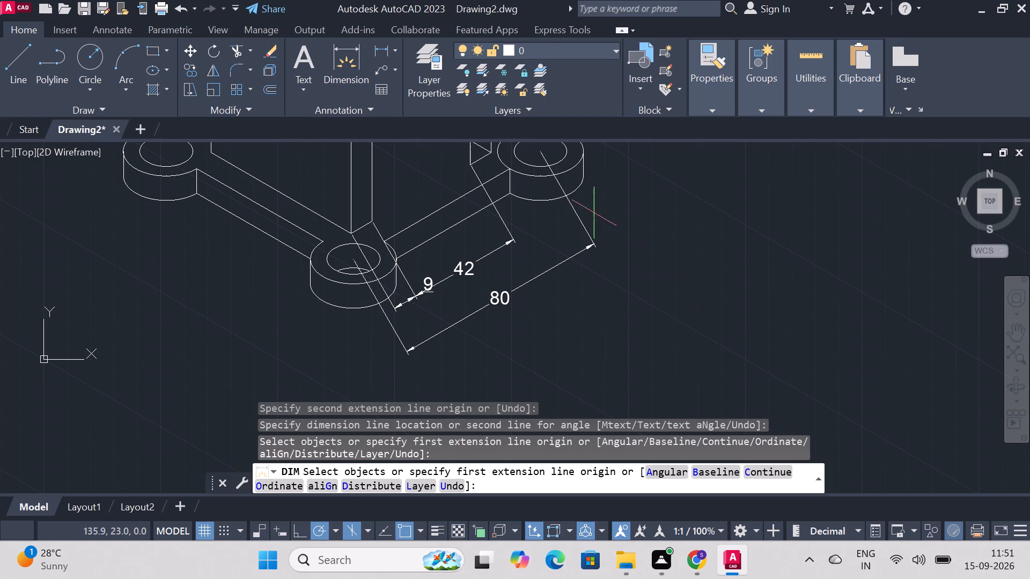
pyautogui.click(469, 163)
pyautogui.click(489, 150)
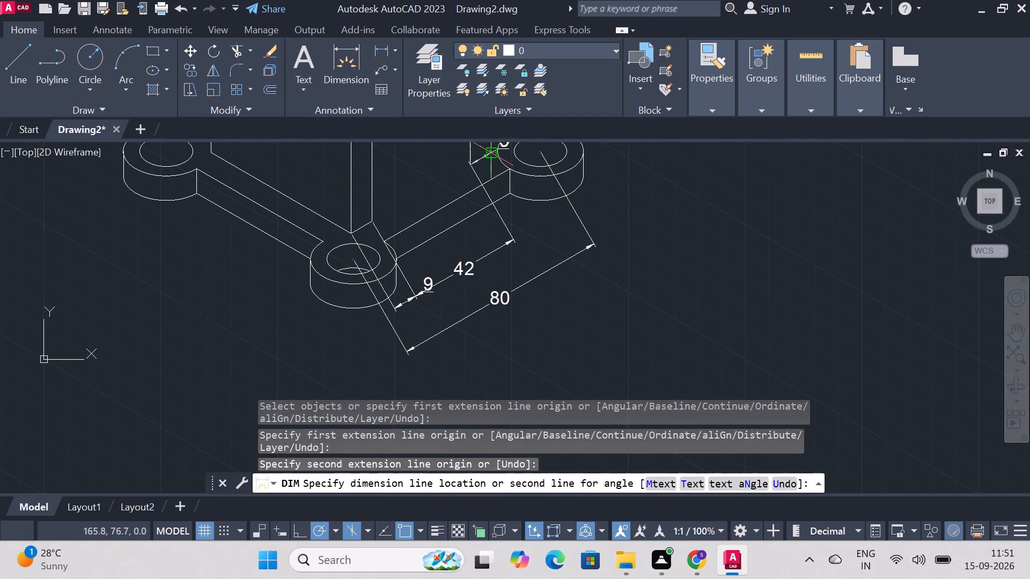
pyautogui.click(529, 230)
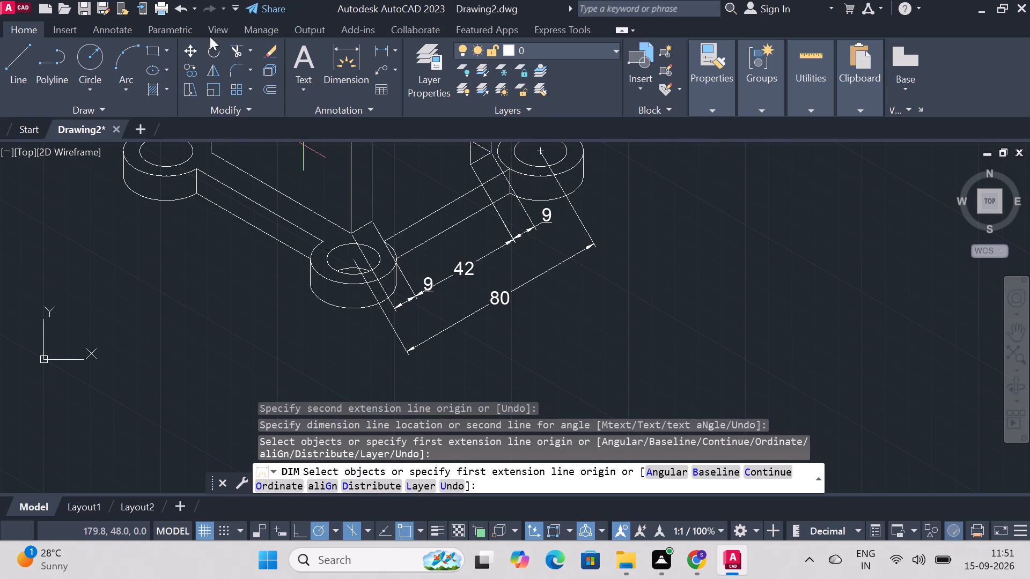
# Dimension the front lug's thickness as 9, measured vertically down from its hole centre and placed beside the lug.
pyautogui.click(355, 57)
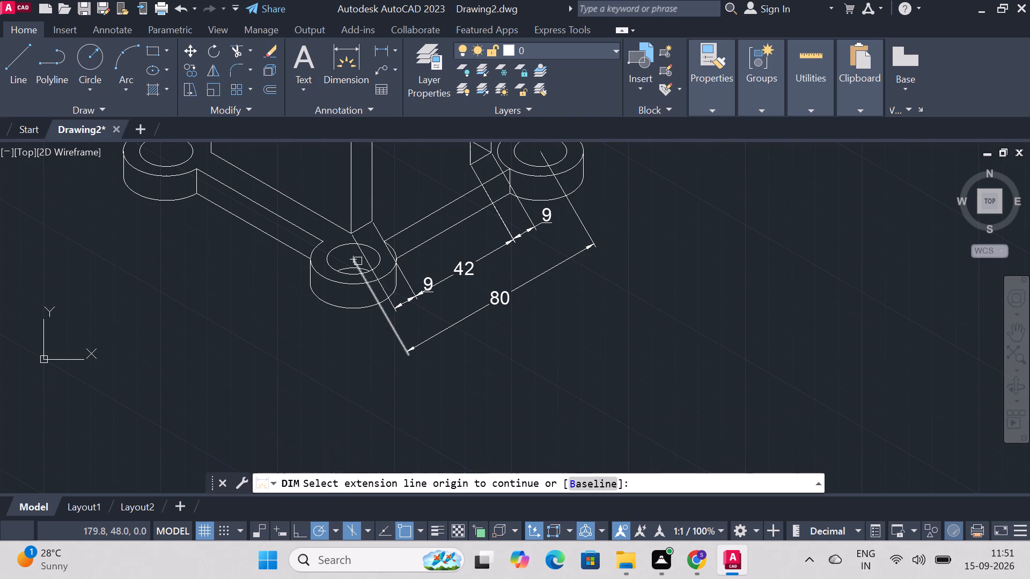
pyautogui.click(352, 262)
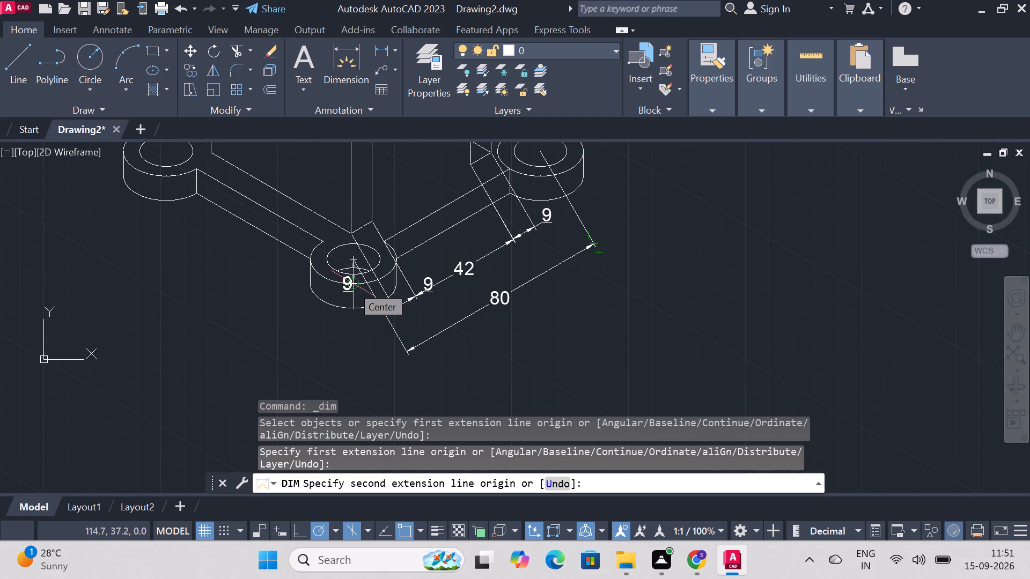
pyautogui.press('9')
pyautogui.press('Return')
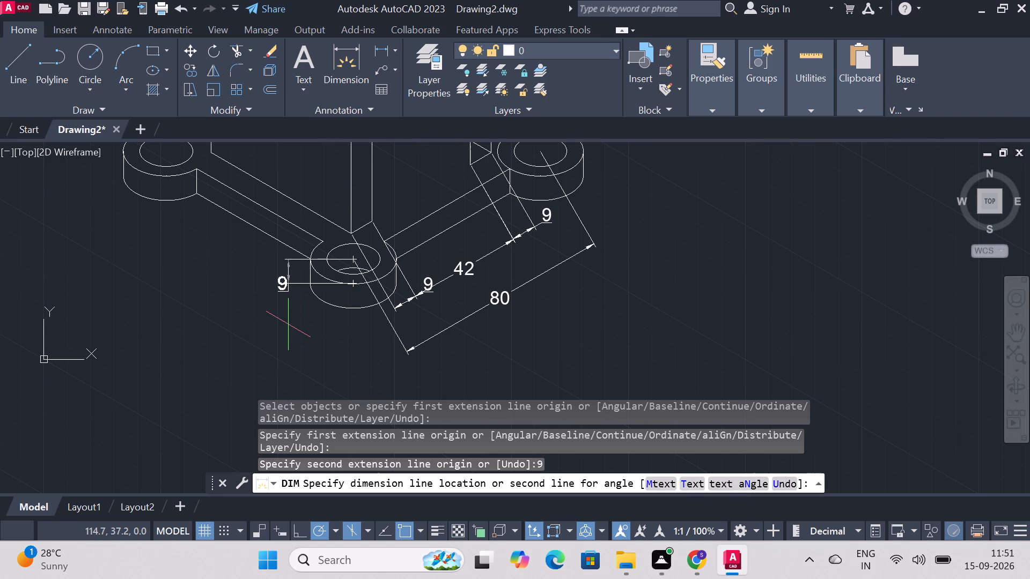
pyautogui.click(288, 322)
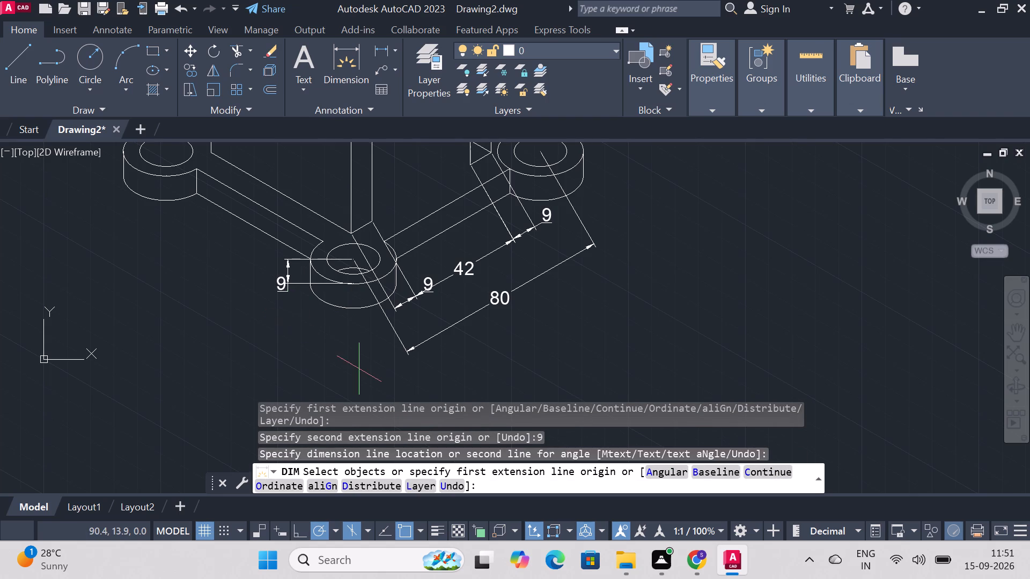
# Dimension the aligned centre distance between the front lug's hole and the left lug's hole, placed clear below the base.
pyautogui.click(352, 51)
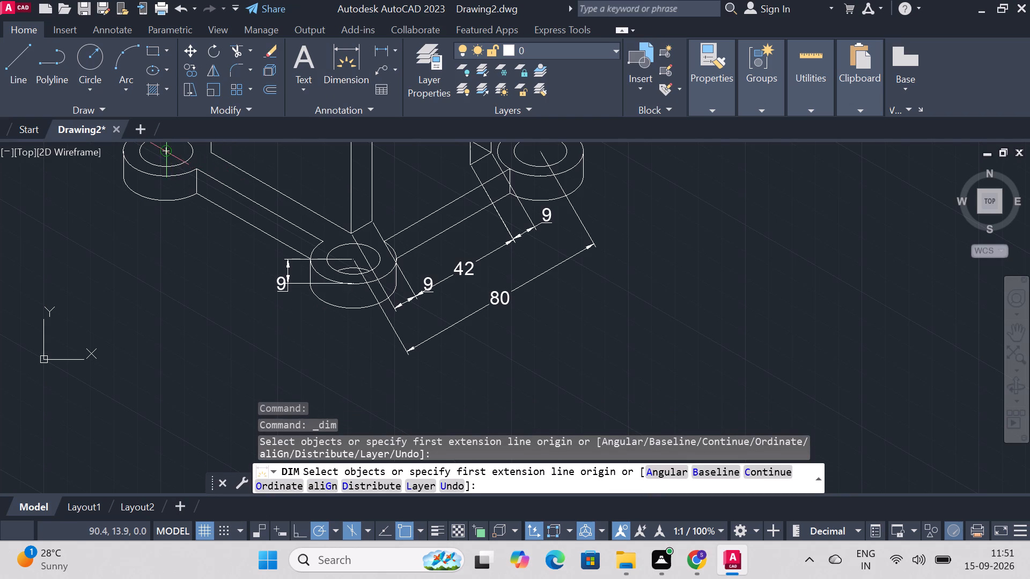
pyautogui.click(167, 154)
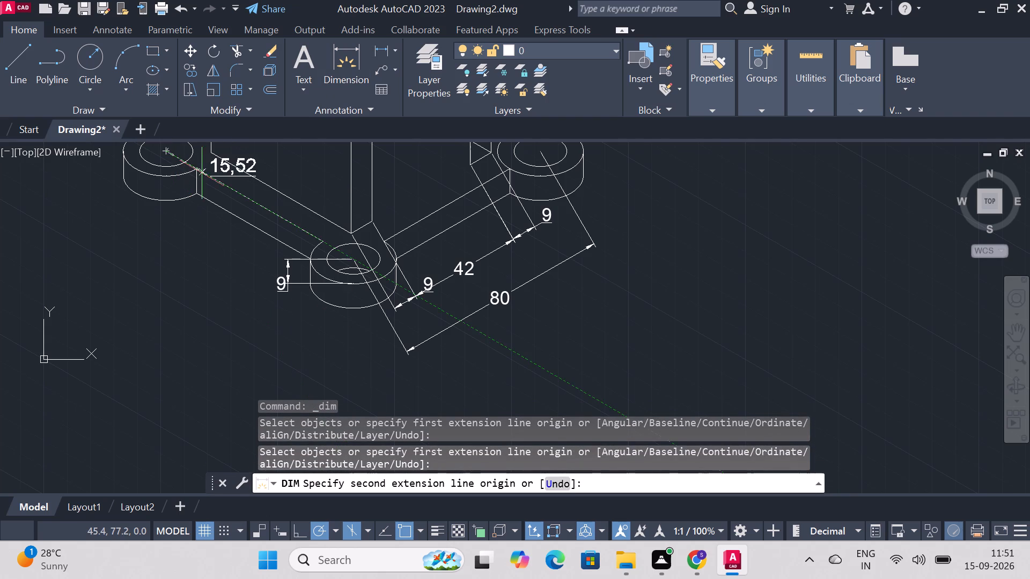
pyautogui.click(355, 261)
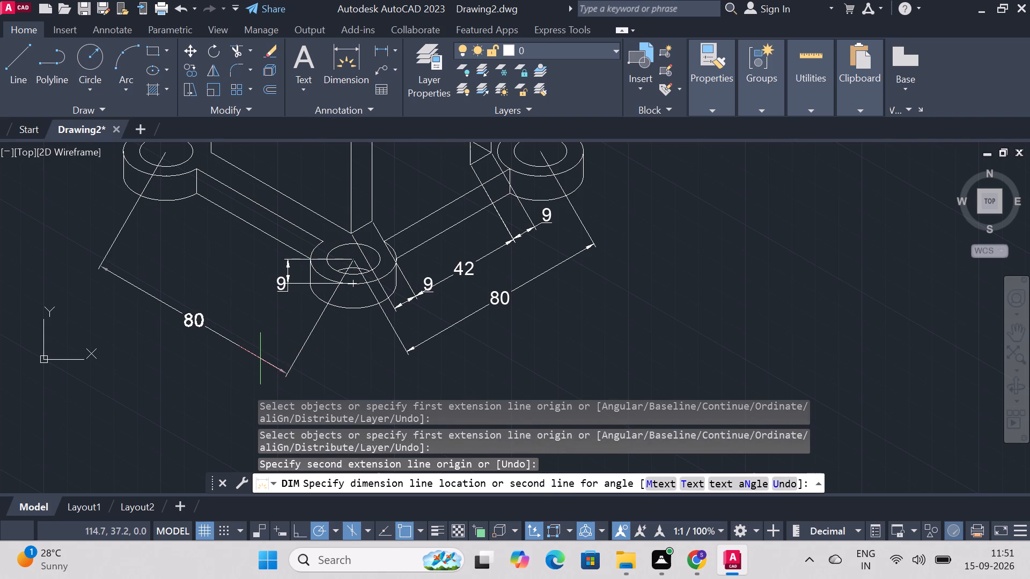
pyautogui.click(260, 359)
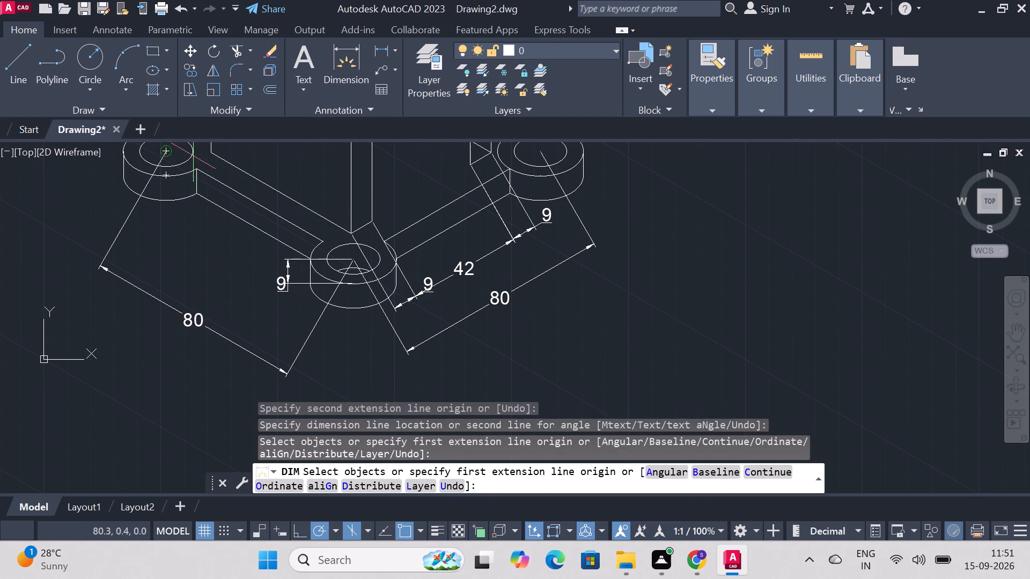
# Dimension the near wall's width along its base edge, placed inside the dimension between the left and front lugs.
pyautogui.click(210, 155)
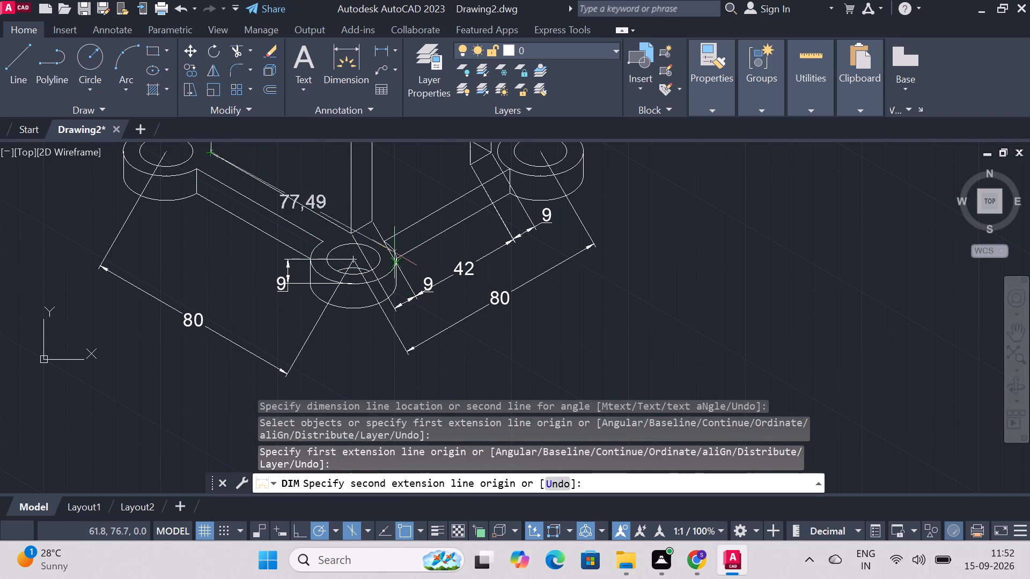
pyautogui.click(354, 234)
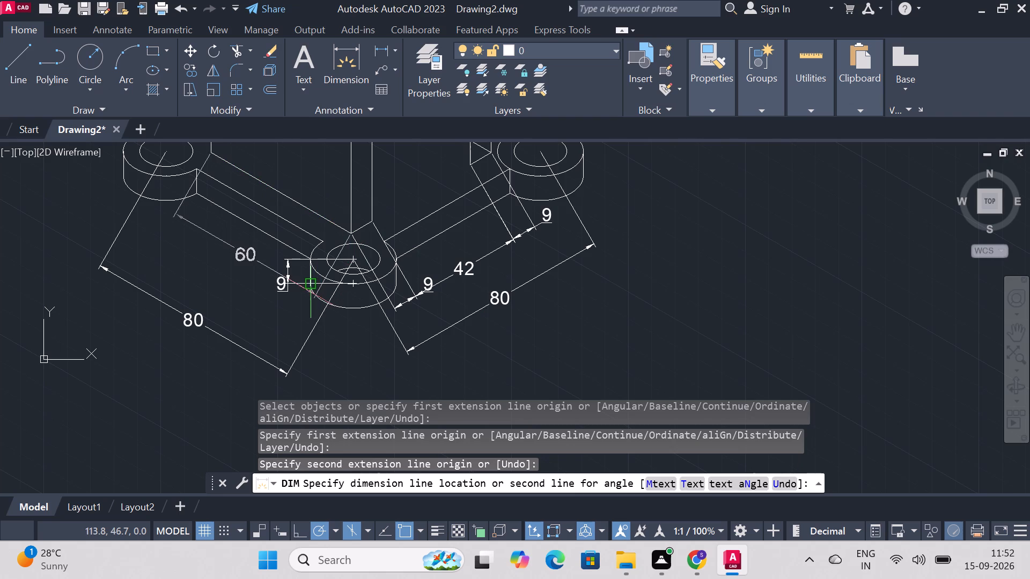
pyautogui.click(292, 323)
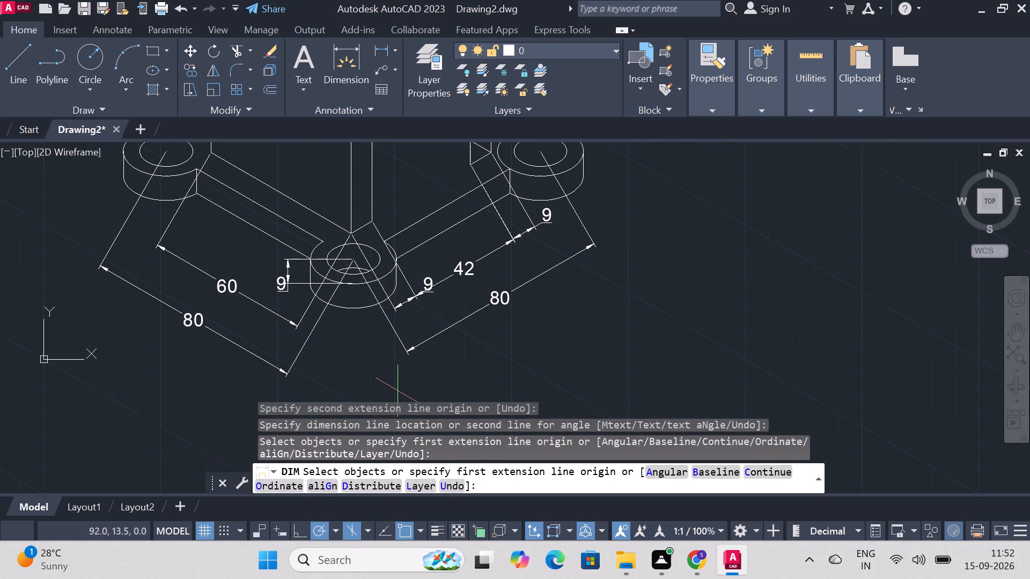
pyautogui.press('Escape')
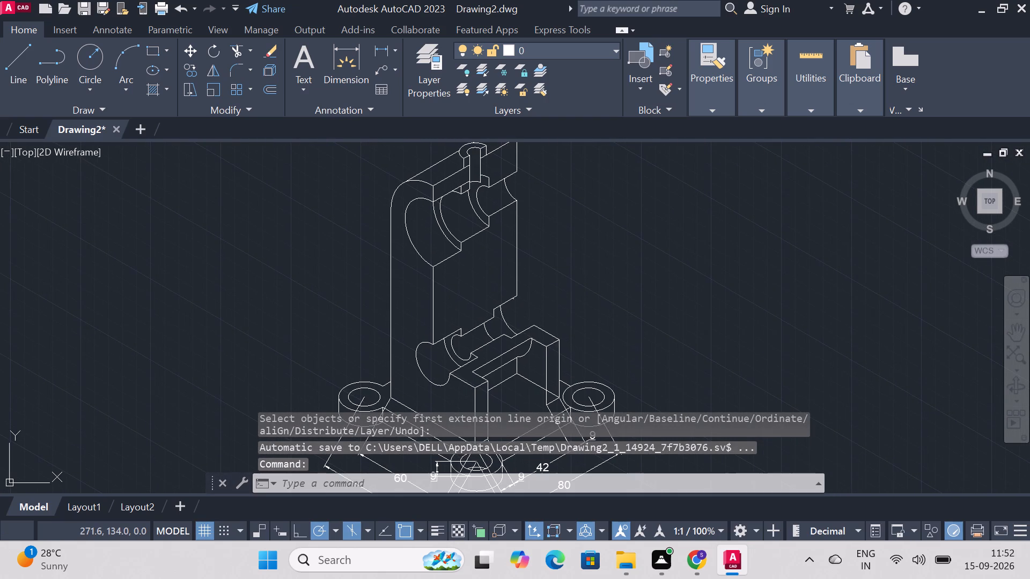
# Add a vertical dimension of 80 down from the upper bore's centre, placed outside the near wall.
pyautogui.click(355, 53)
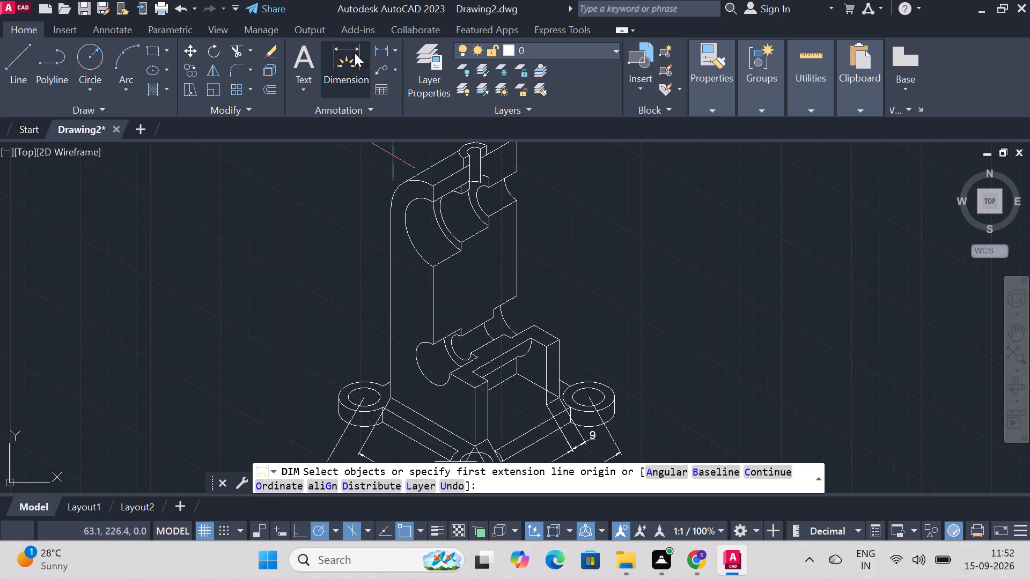
pyautogui.click(434, 234)
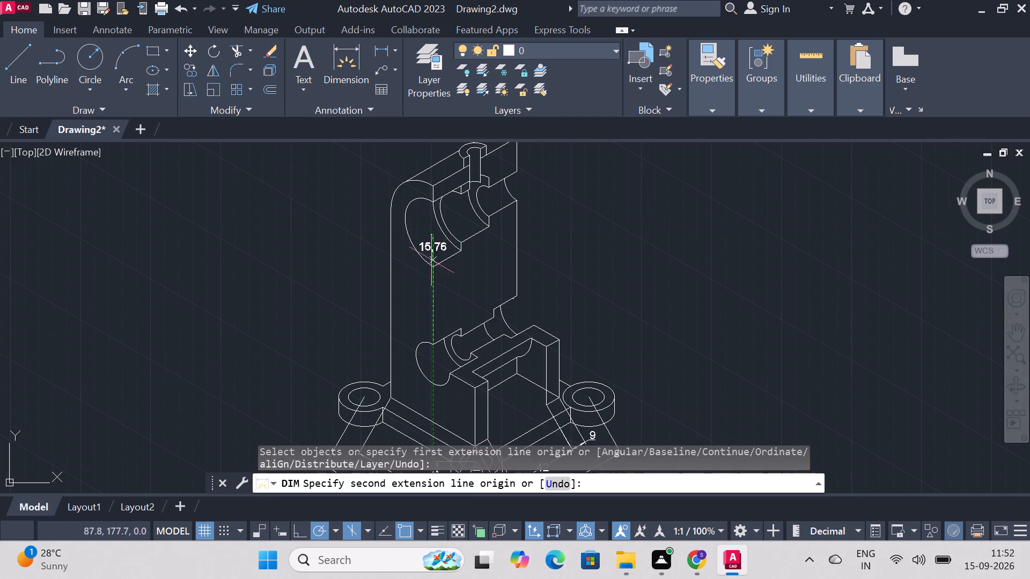
pyautogui.write('80')
pyautogui.press('Return')
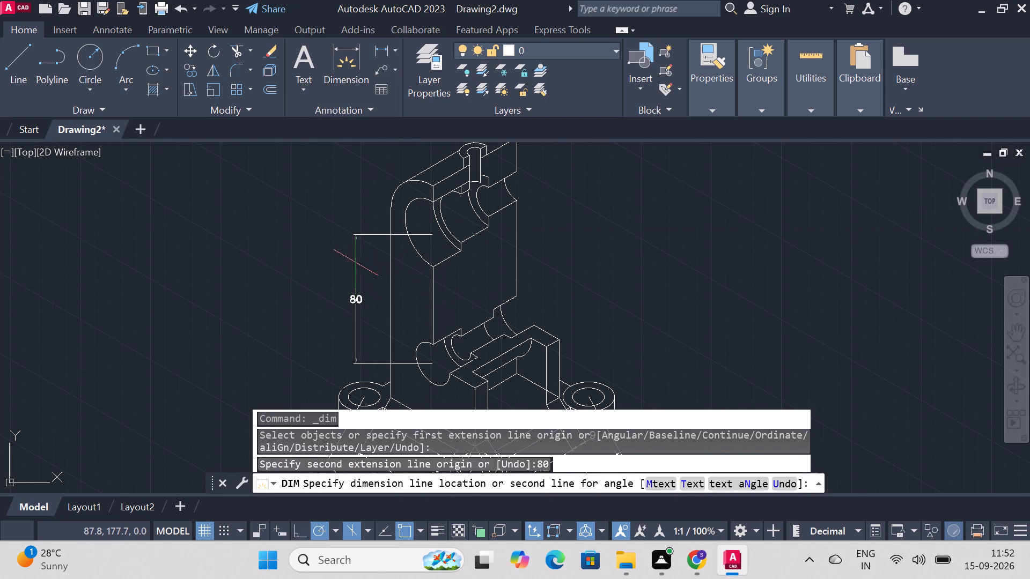
pyautogui.click(314, 254)
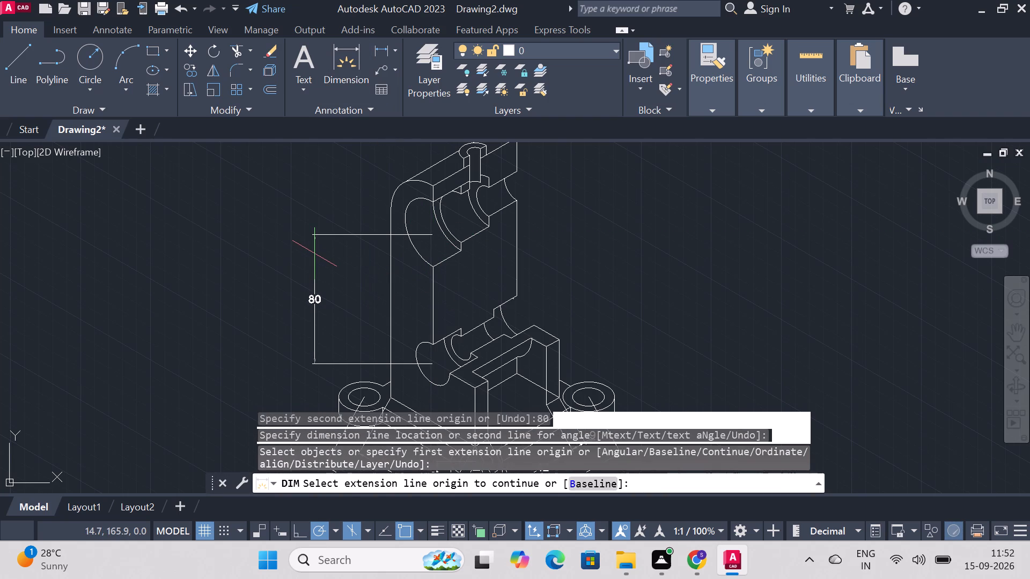
pyautogui.press('Escape')
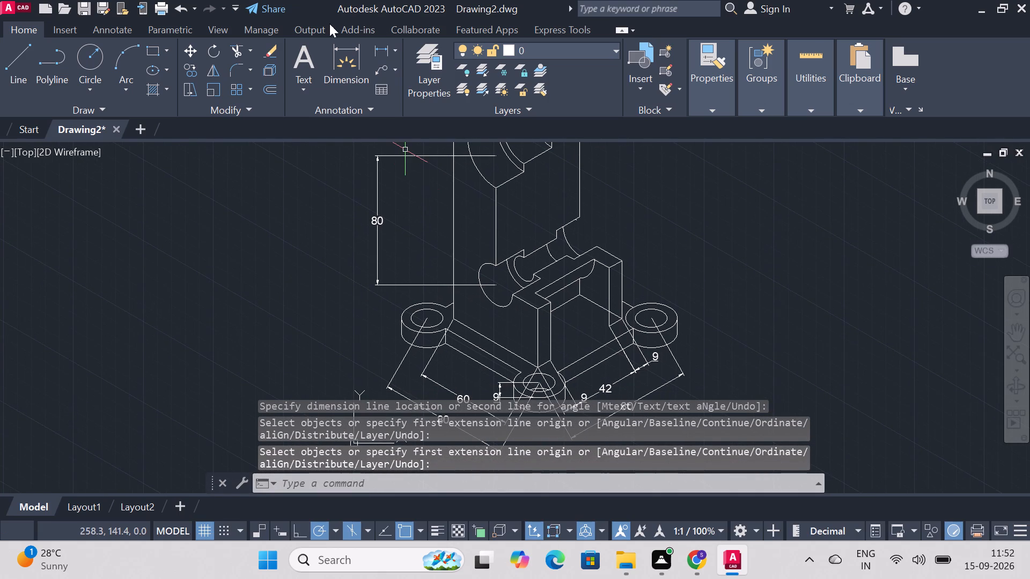
# Add a vertical dimension of 36 down from the lower bore's centre, in line beneath the 80 dimension.
pyautogui.click(359, 47)
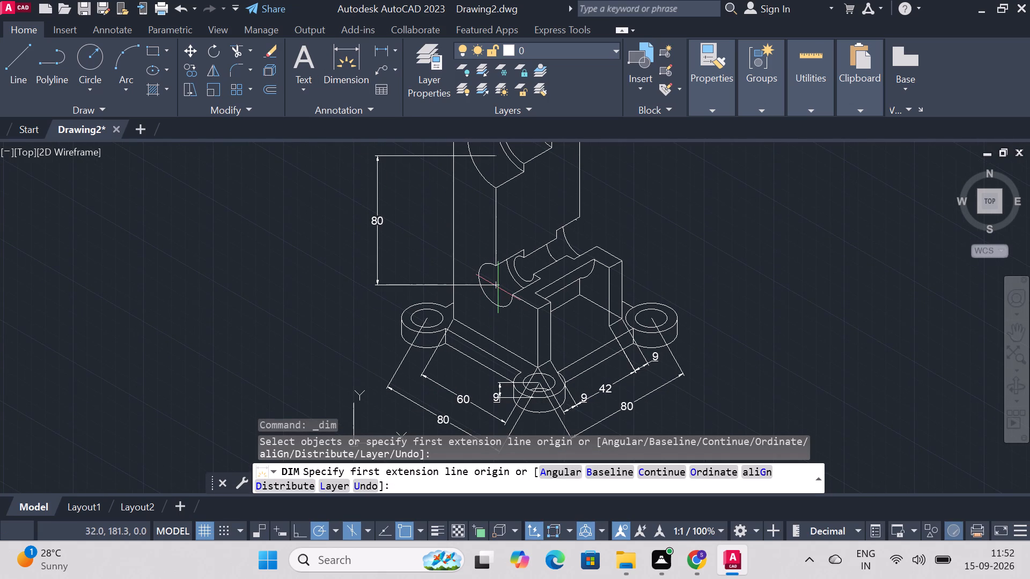
pyautogui.click(497, 287)
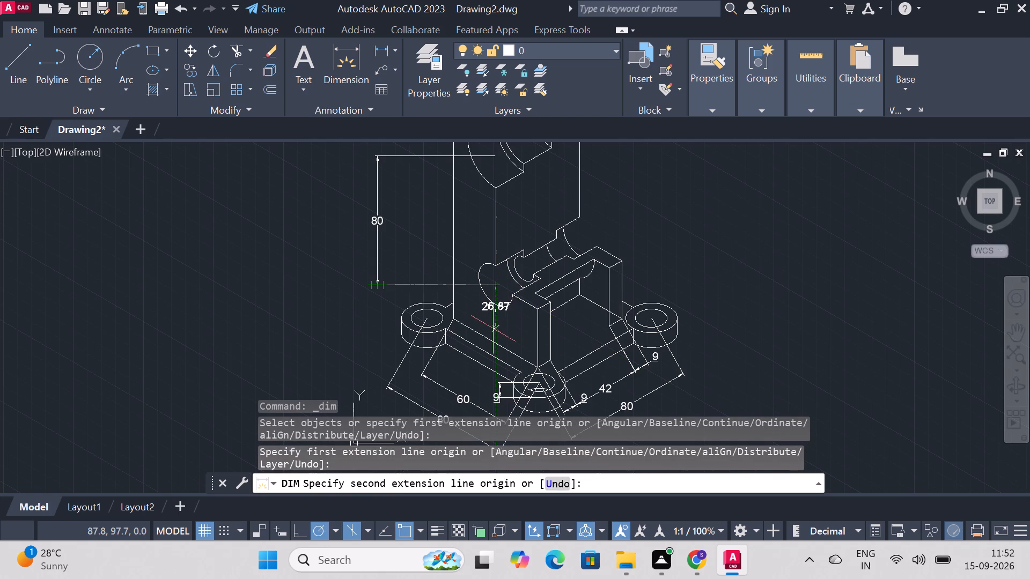
pyautogui.write('36')
pyautogui.press('Return')
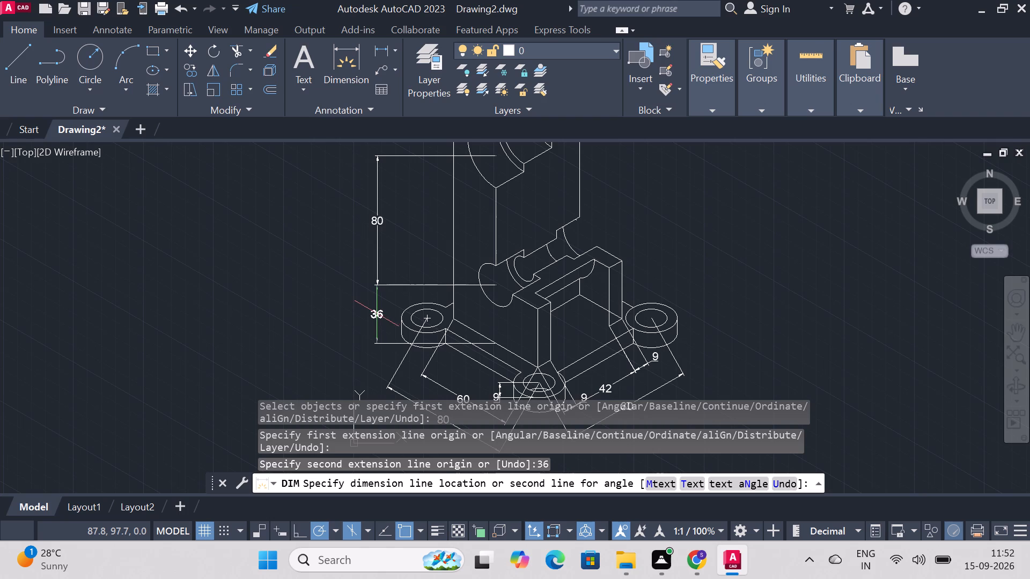
pyautogui.click(377, 314)
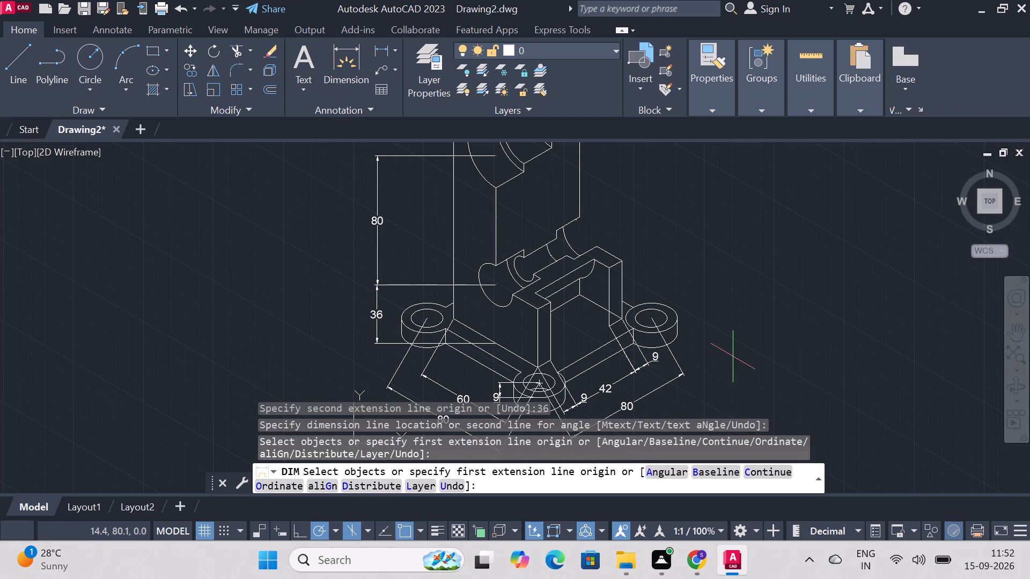
# Dimension the lower bore's front and middle step radii vertically between each centre and its upper cut edge.
pyautogui.click(356, 77)
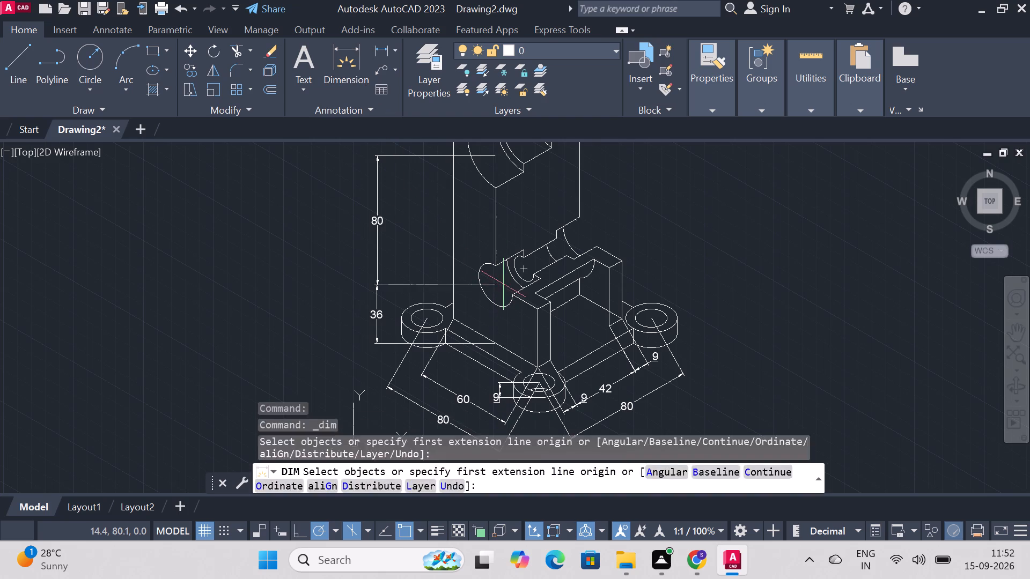
pyautogui.click(492, 268)
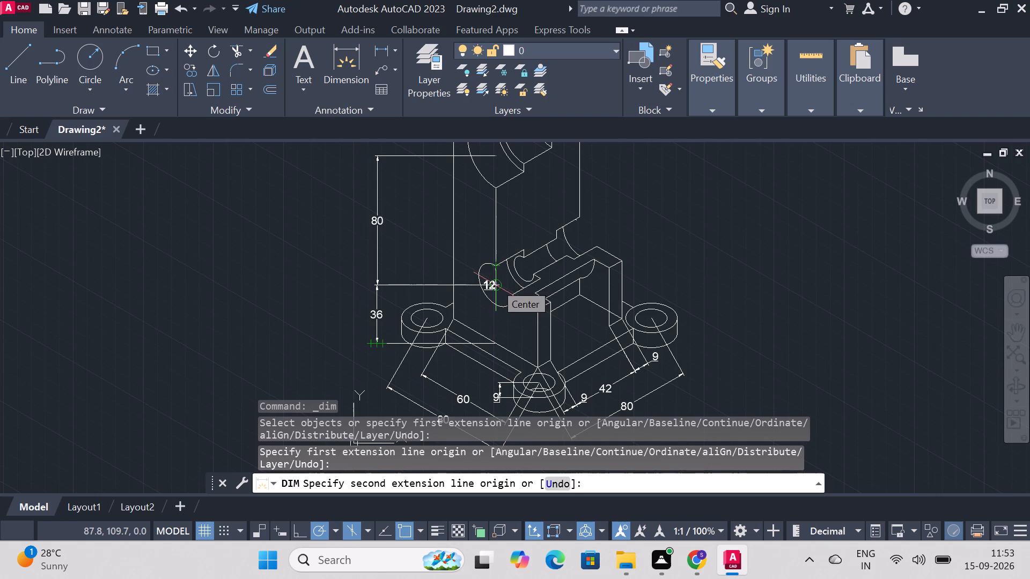
pyautogui.click(495, 283)
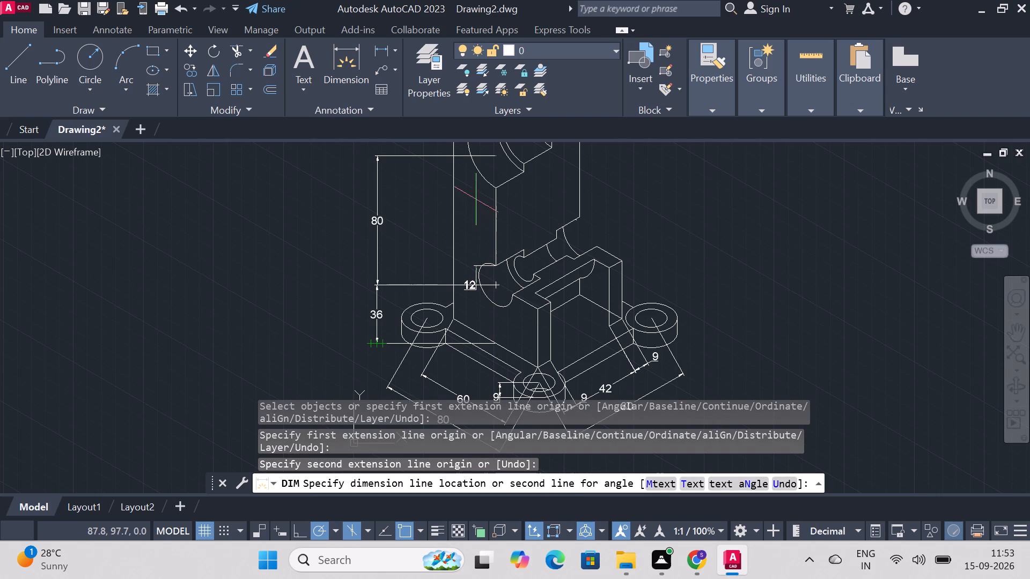
pyautogui.click(476, 233)
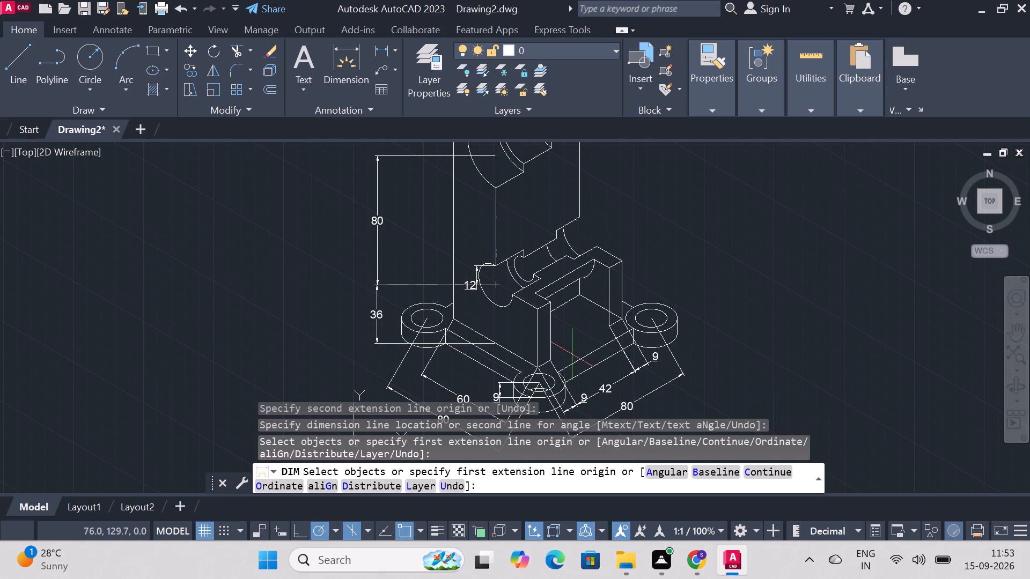
pyautogui.click(524, 271)
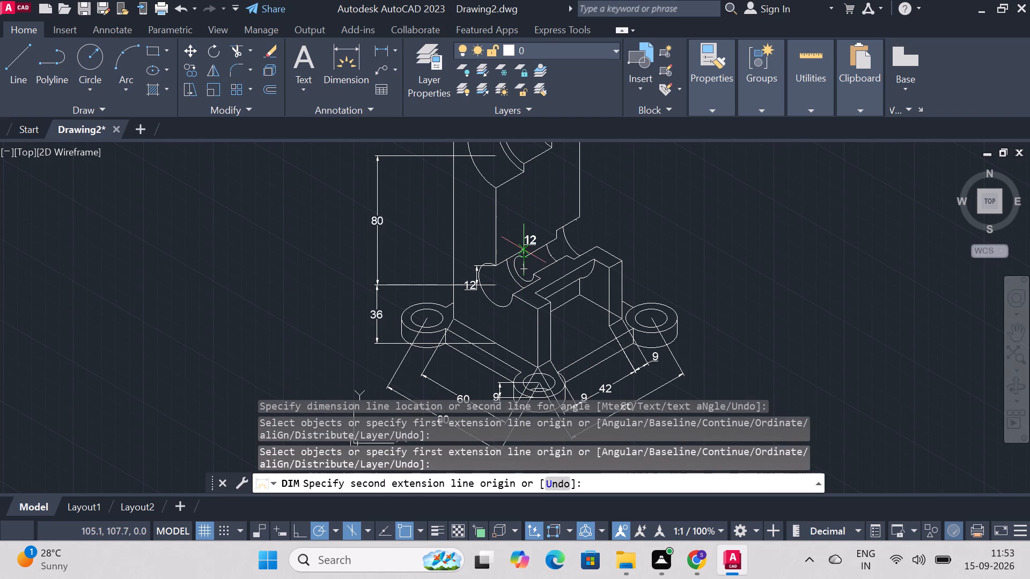
pyautogui.click(524, 261)
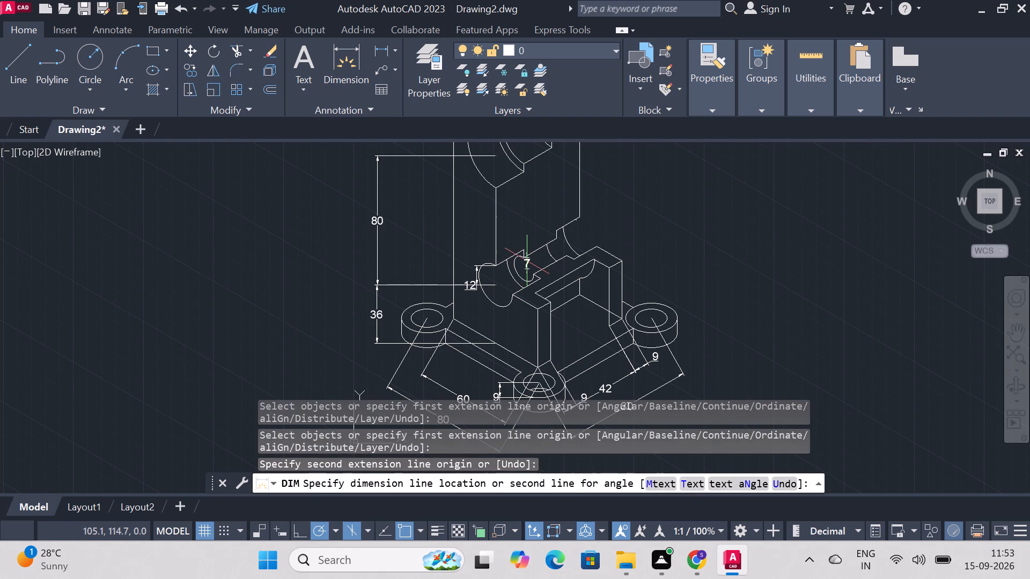
pyautogui.click(527, 261)
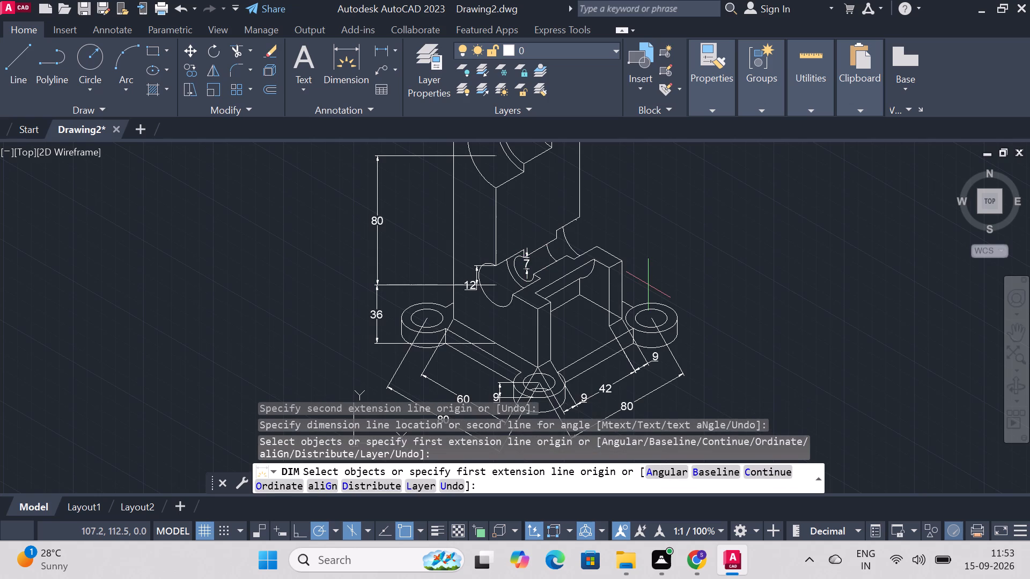
# Add an aligned dimension for the depth of the lower bore's front step, placed just above its cut edge.
pyautogui.click(513, 253)
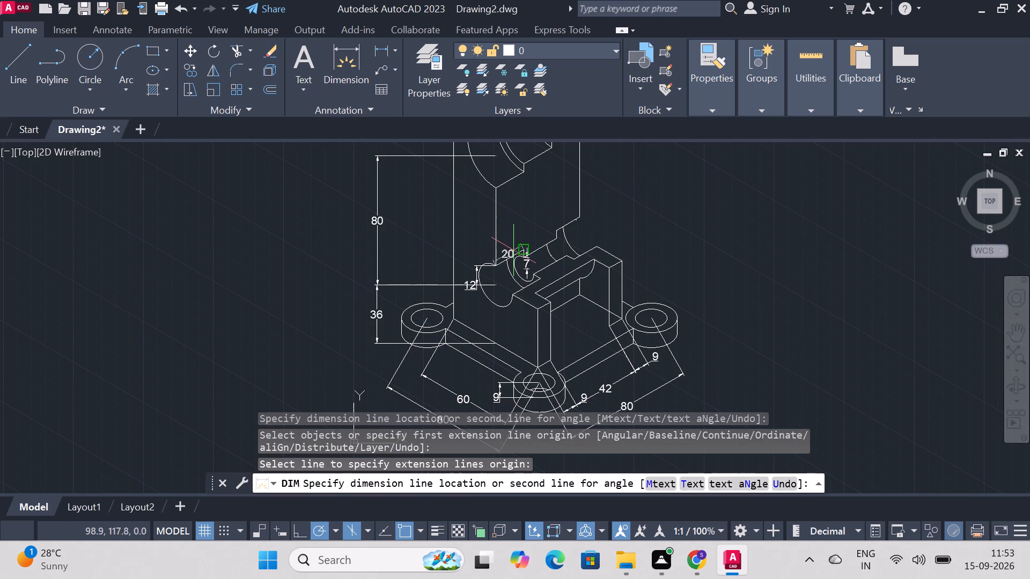
pyautogui.click(511, 242)
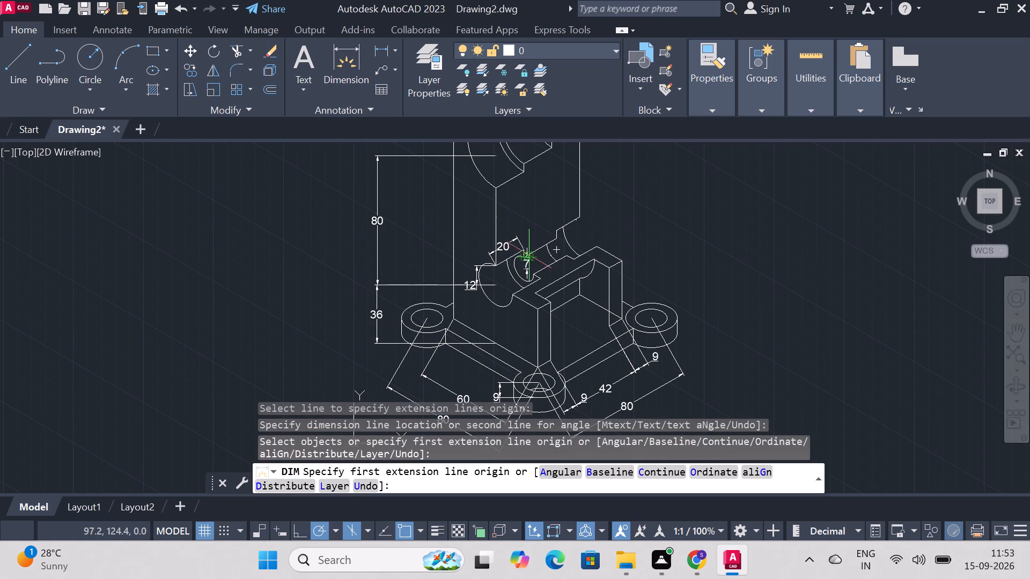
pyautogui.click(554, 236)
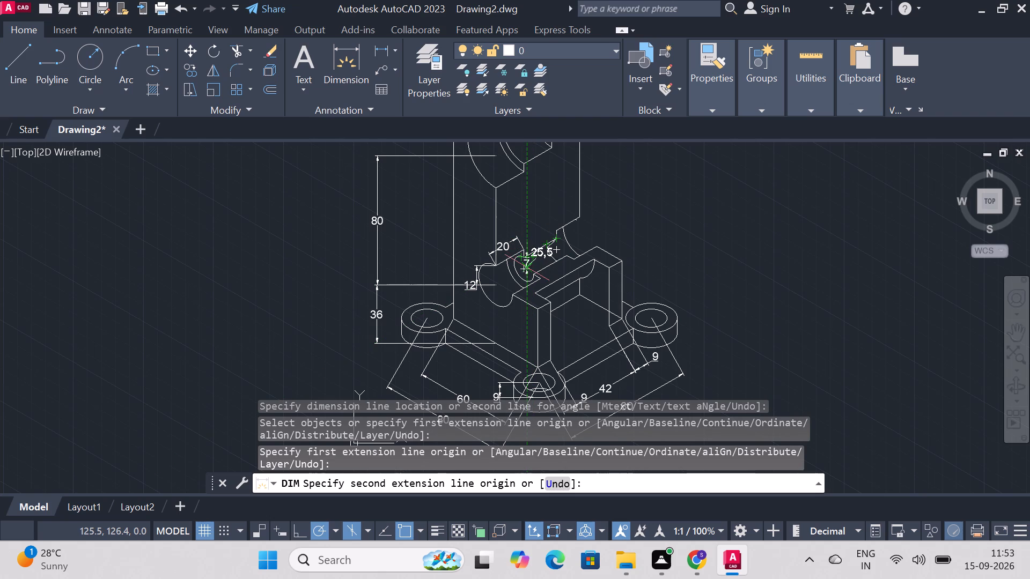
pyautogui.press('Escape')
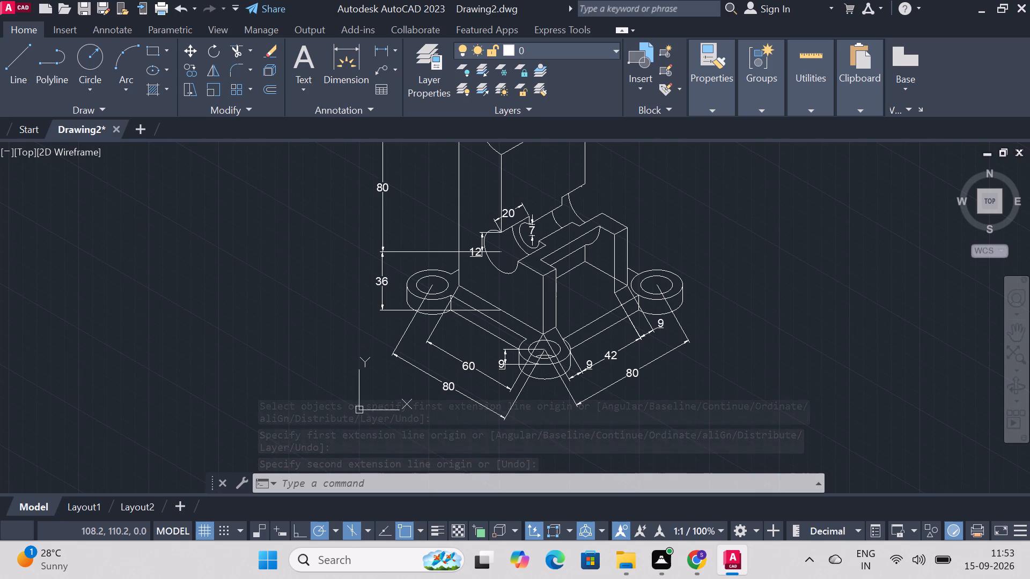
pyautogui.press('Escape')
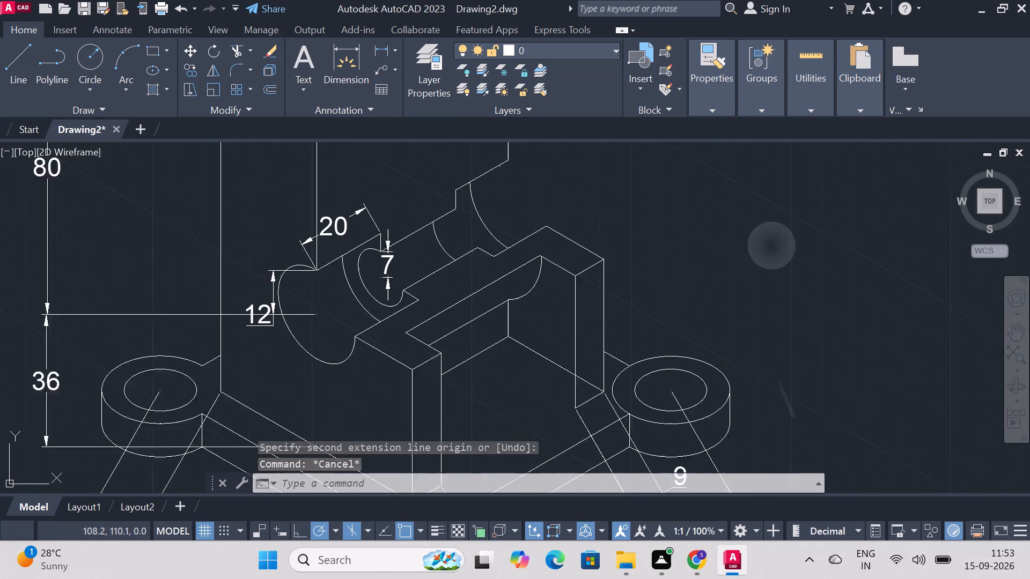
# Dimension the lower bore's middle step as 25 along its cut edge, placed above the edge beyond the front step's depth dimension.
pyautogui.click(348, 53)
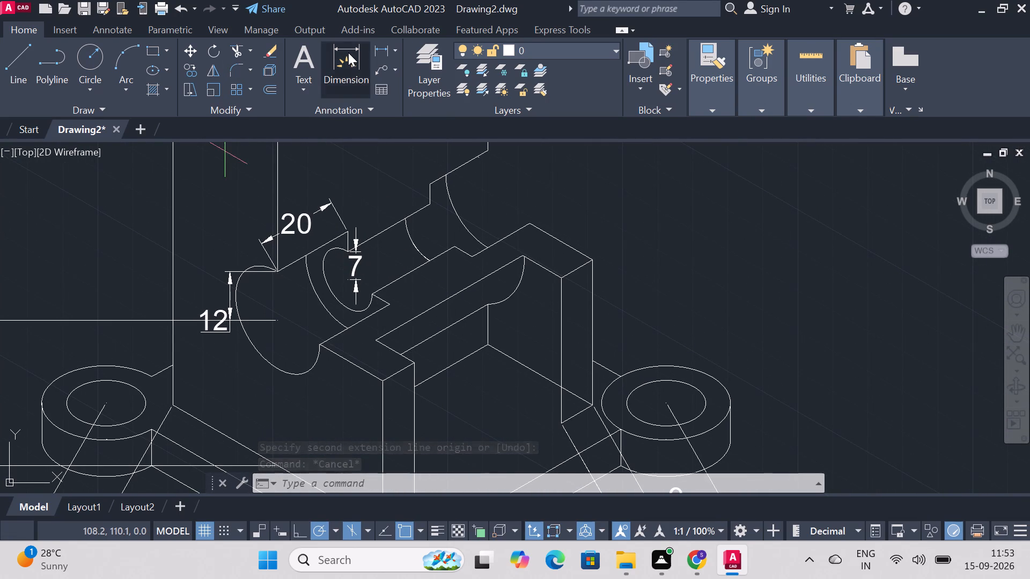
pyautogui.click(344, 250)
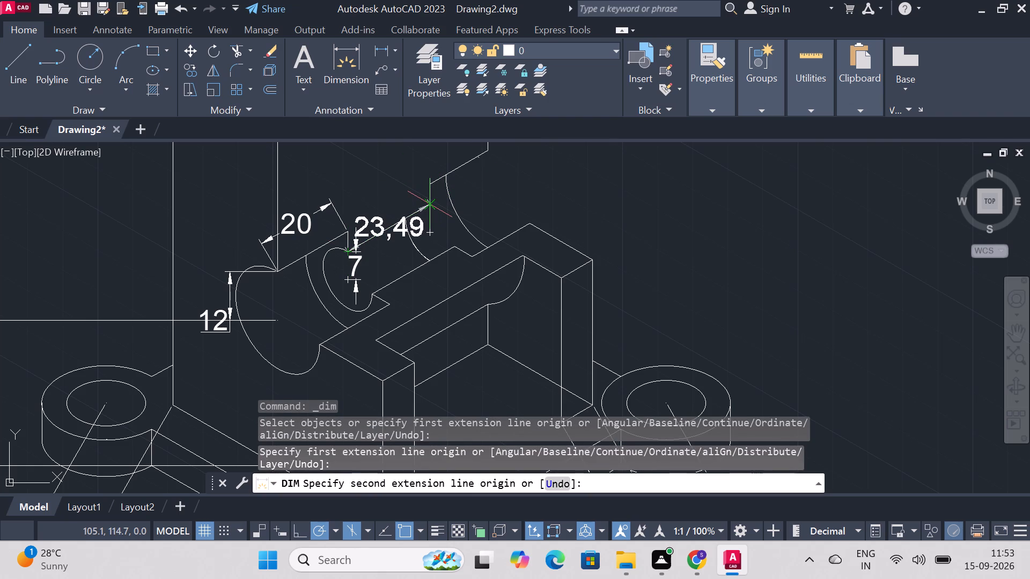
pyautogui.write('25')
pyautogui.press('Return')
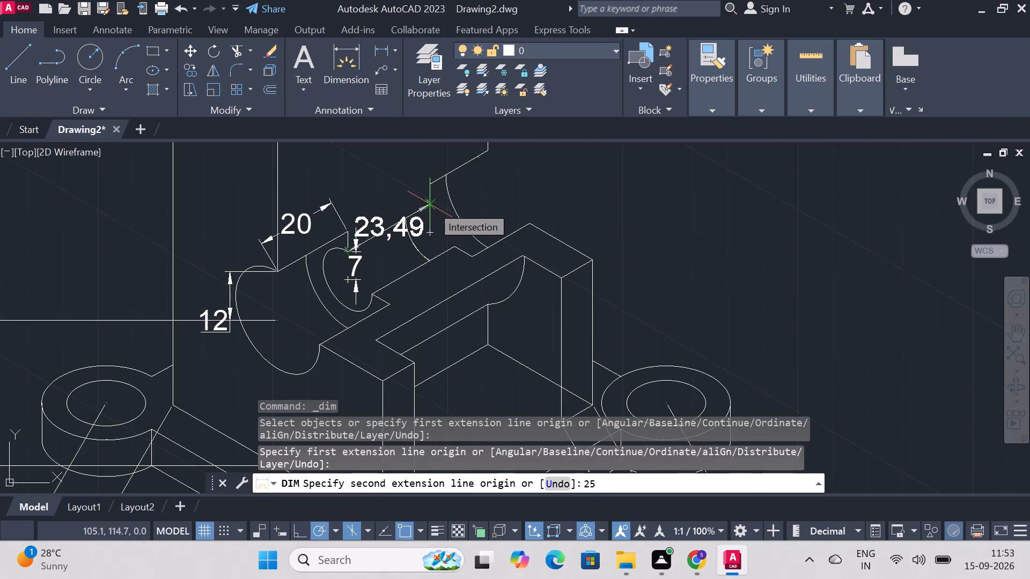
pyautogui.click(385, 169)
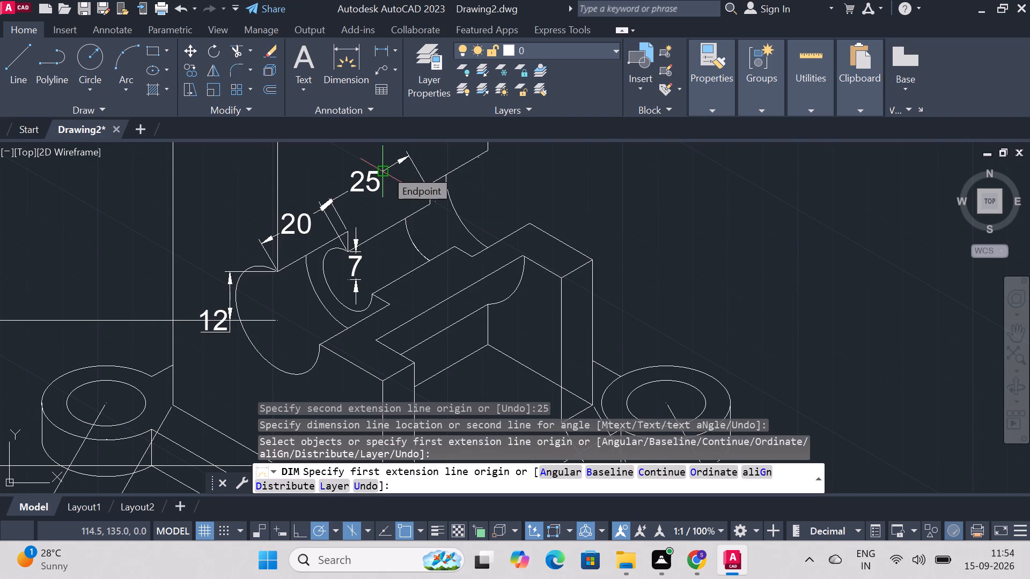
pyautogui.press('Escape')
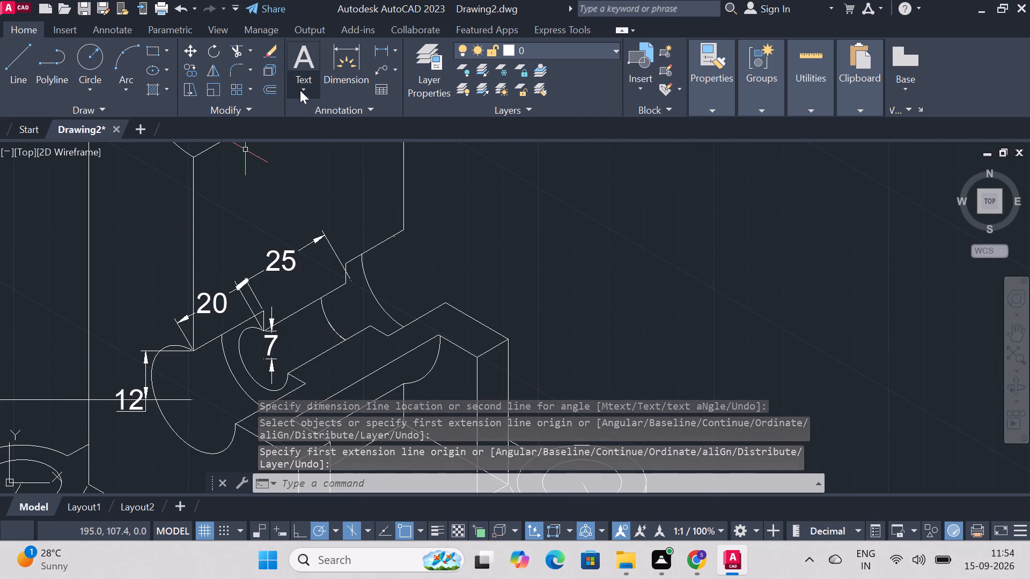
# Dimension the lower bore's rear step as 15 along its cut edge, placed above the edge beyond the 25 dimension.
pyautogui.click(332, 58)
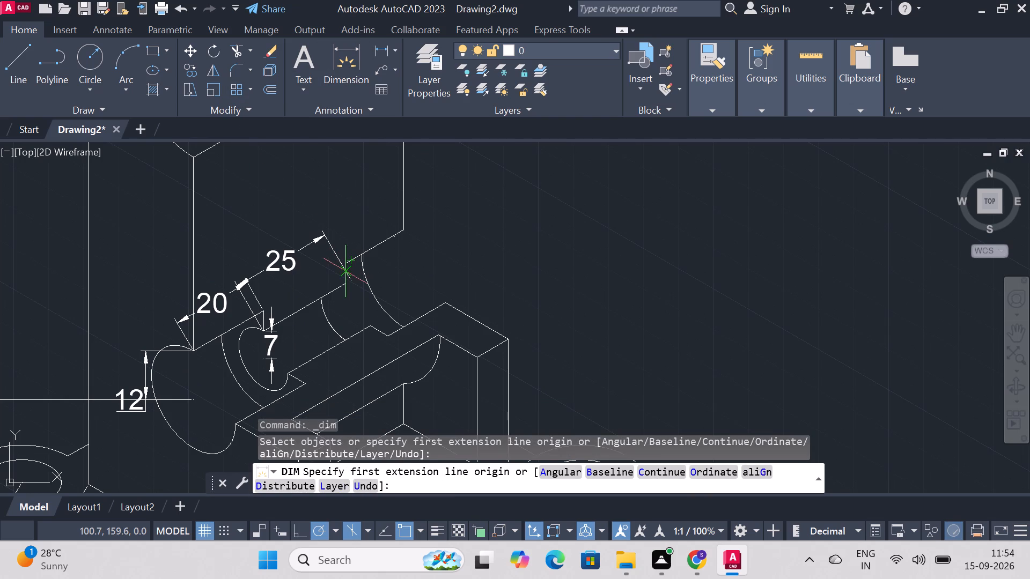
pyautogui.click(343, 262)
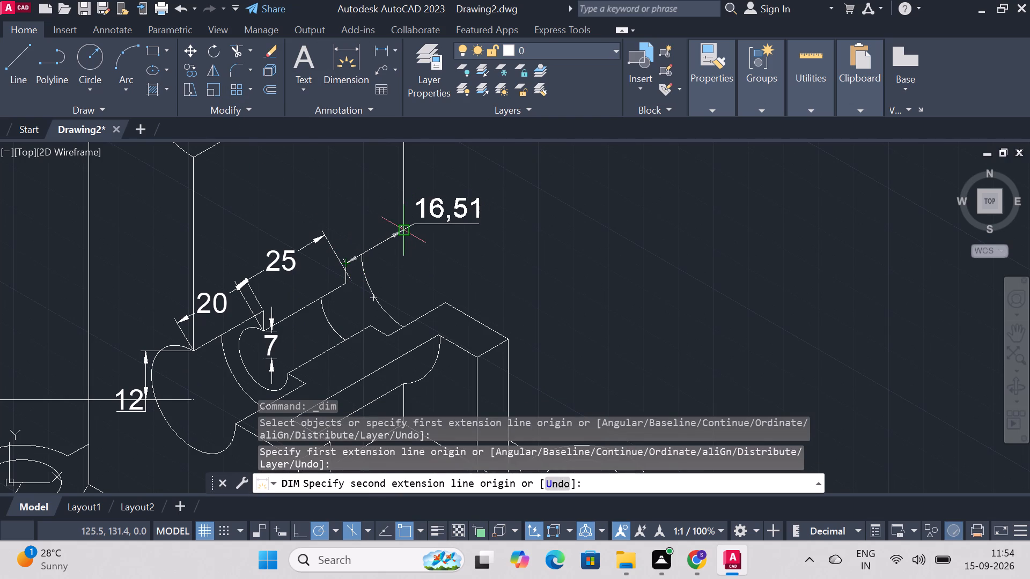
pyautogui.write('15')
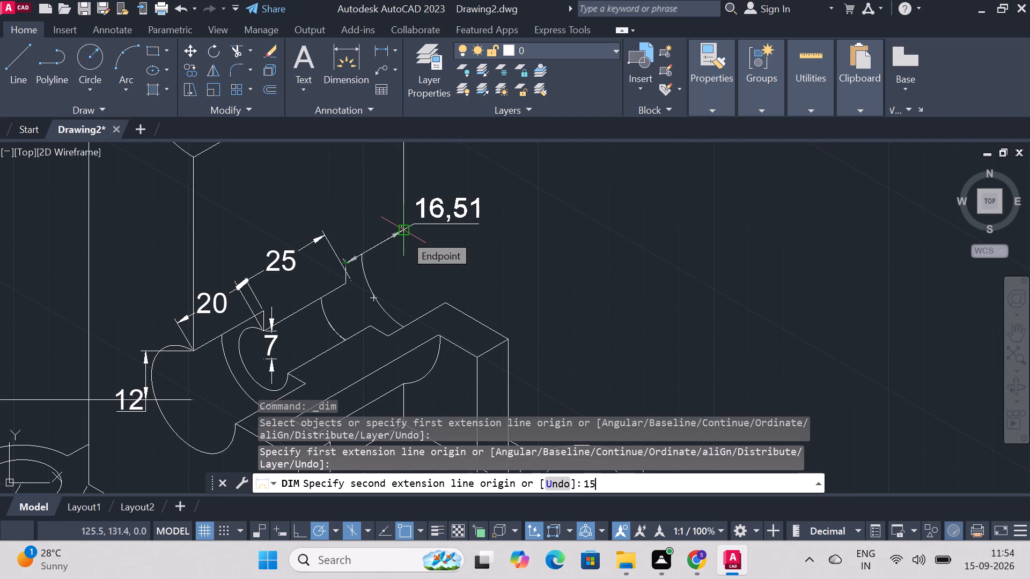
pyautogui.press('Return')
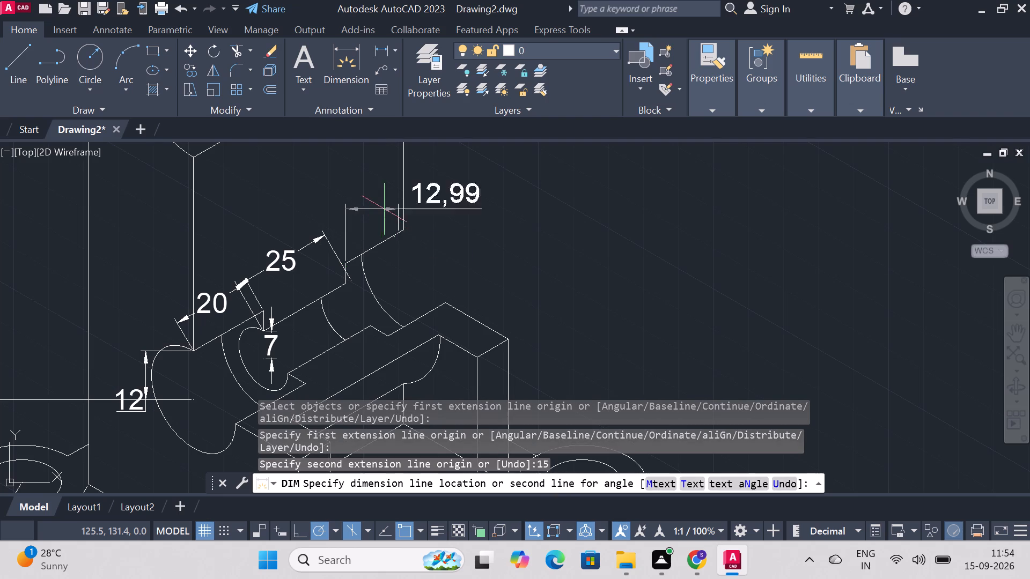
pyautogui.click(365, 186)
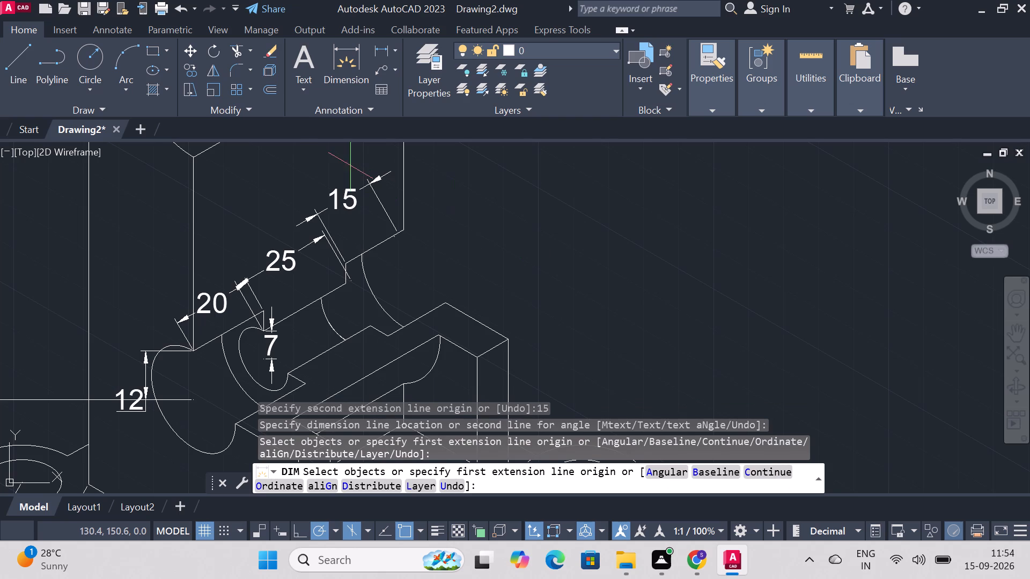
# Dimension the lower bore's rear step radius vertically from its centre to the wall corner, placed just outside the wall.
pyautogui.click(344, 55)
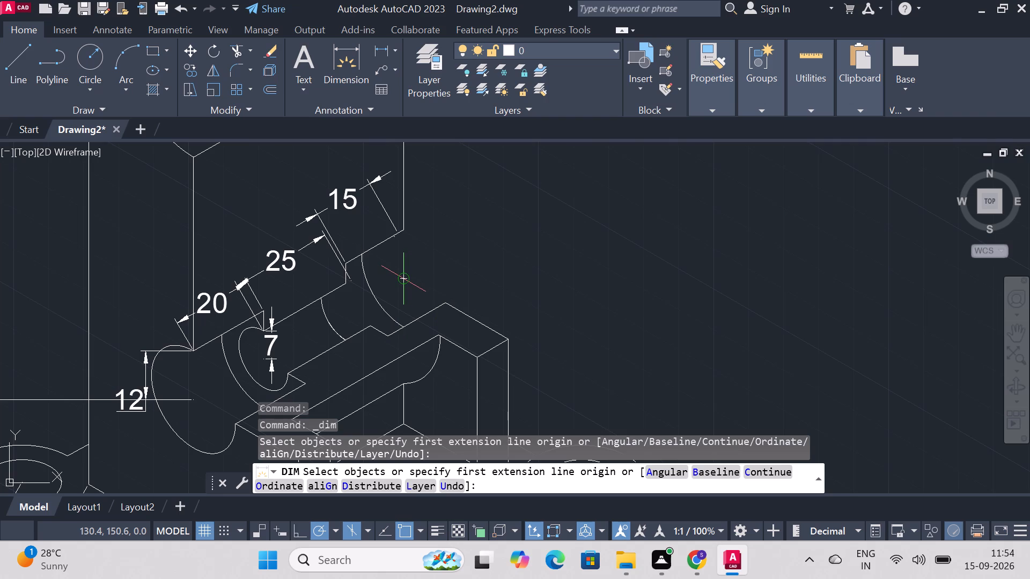
pyautogui.click(403, 276)
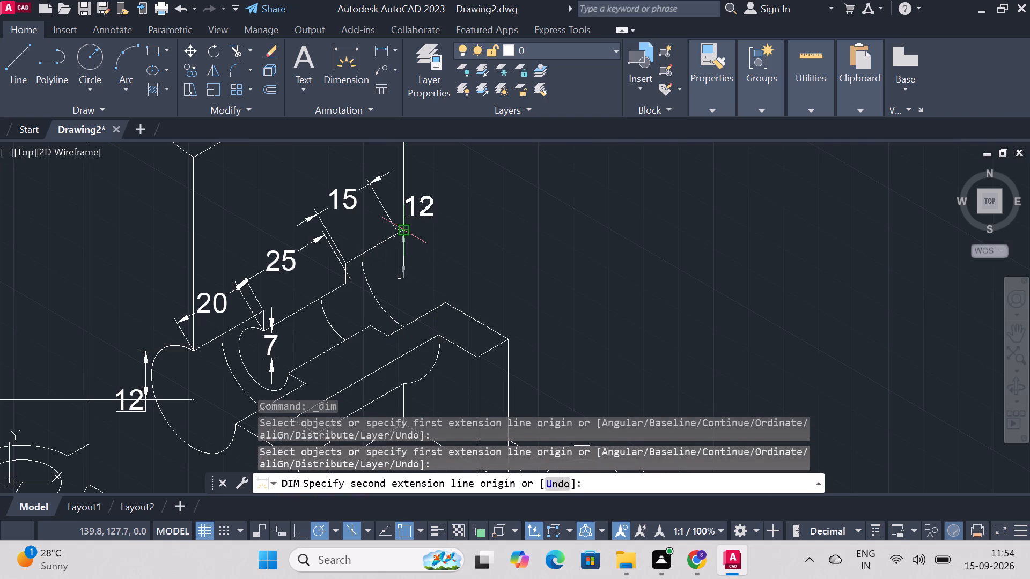
pyautogui.click(403, 232)
pyautogui.click(426, 237)
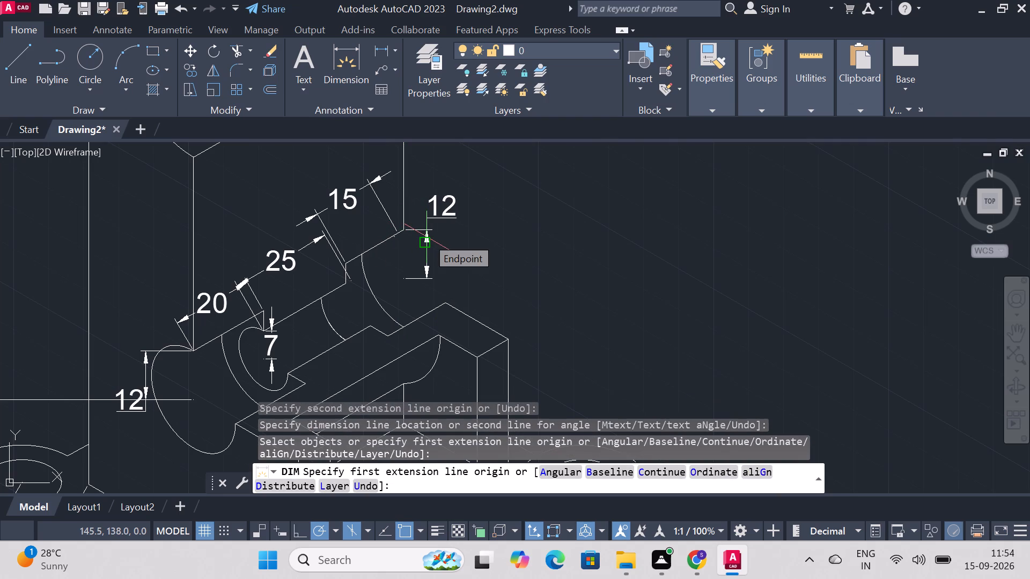
pyautogui.press('Escape')
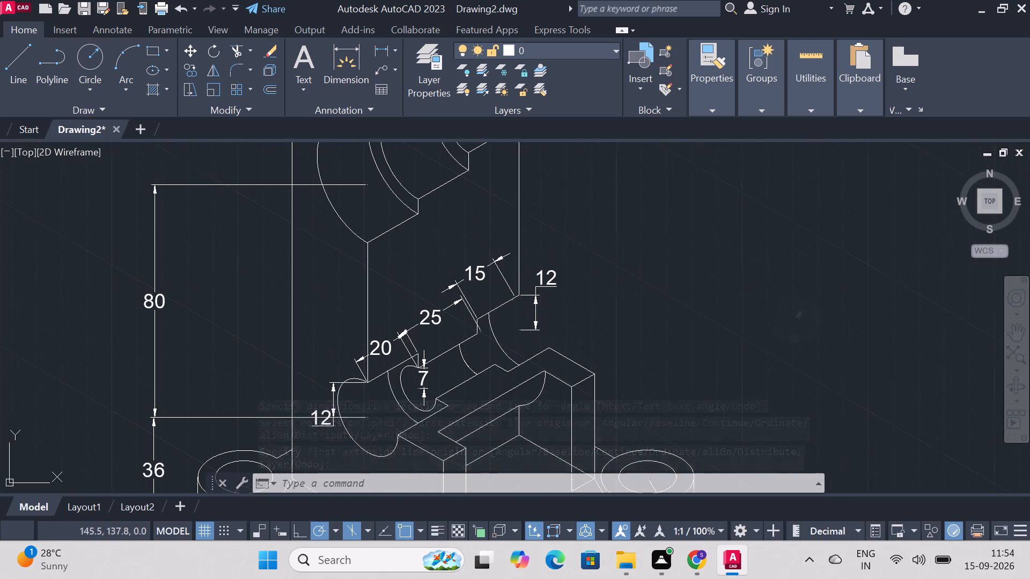
# Add aligned dimensions for the depths of the upper bore's front, middle and rear steps, each placed just below its cut edge.
pyautogui.click(329, 63)
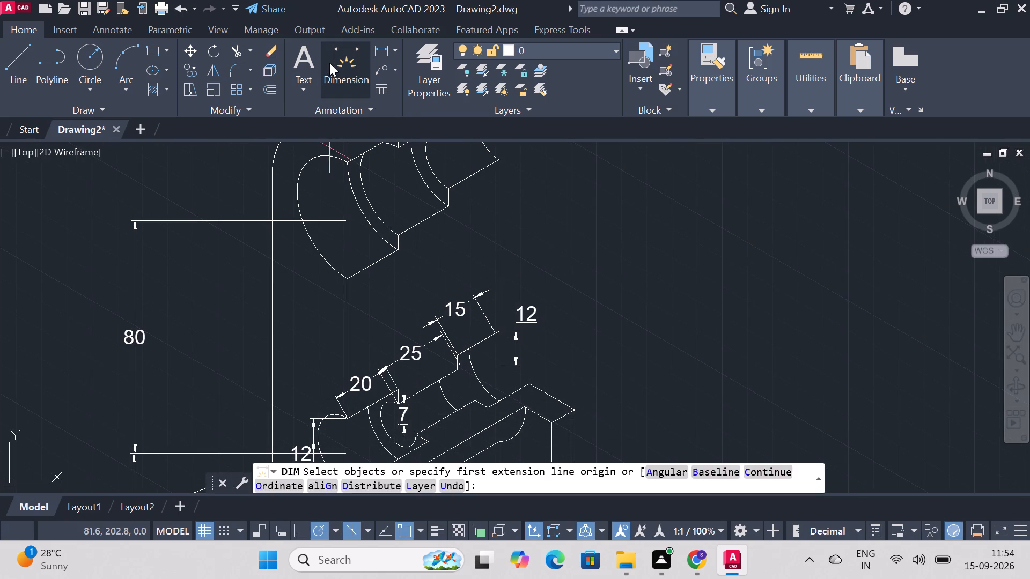
pyautogui.click(368, 268)
pyautogui.click(378, 286)
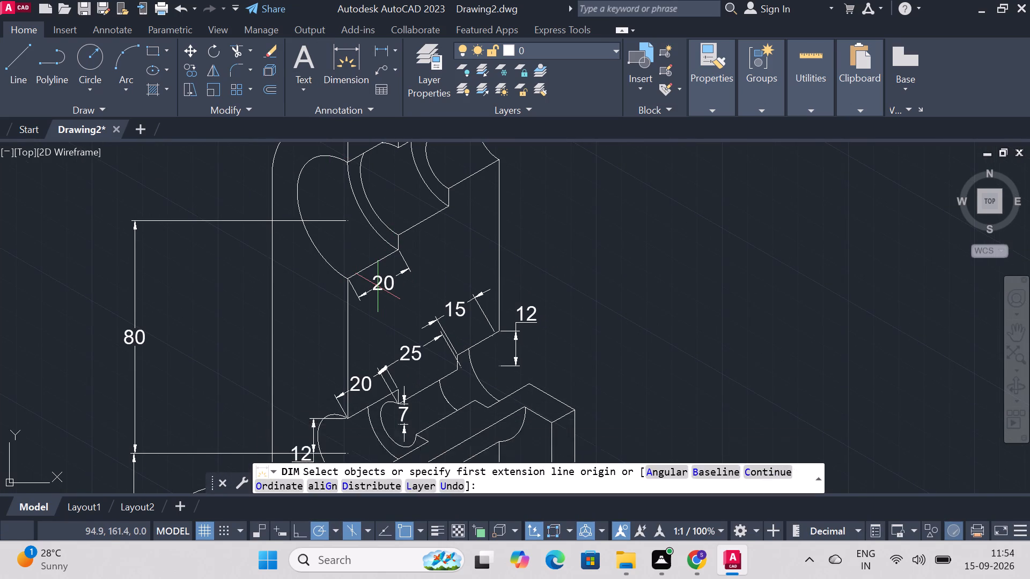
pyautogui.click(422, 223)
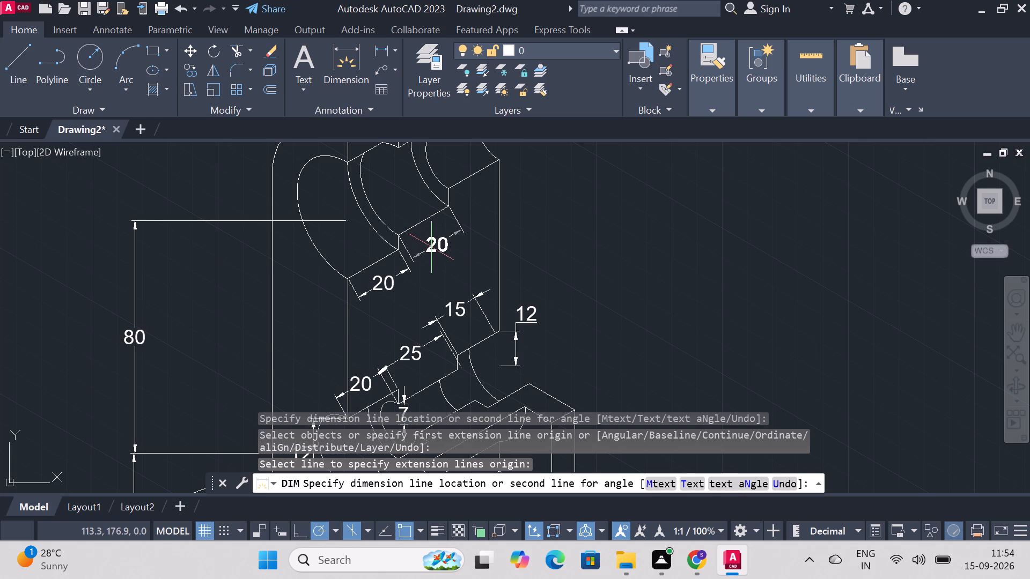
pyautogui.click(433, 254)
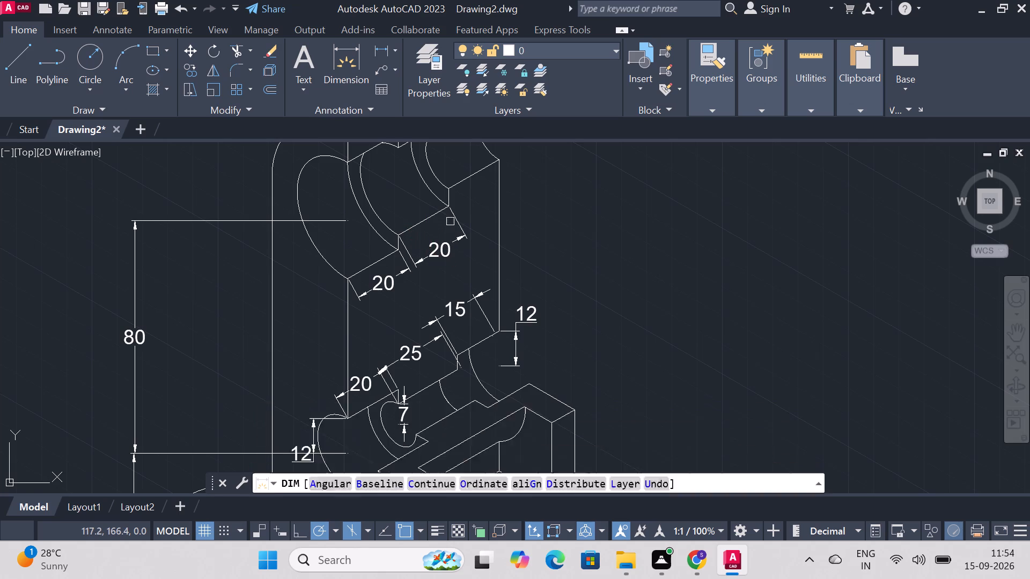
pyautogui.click(467, 175)
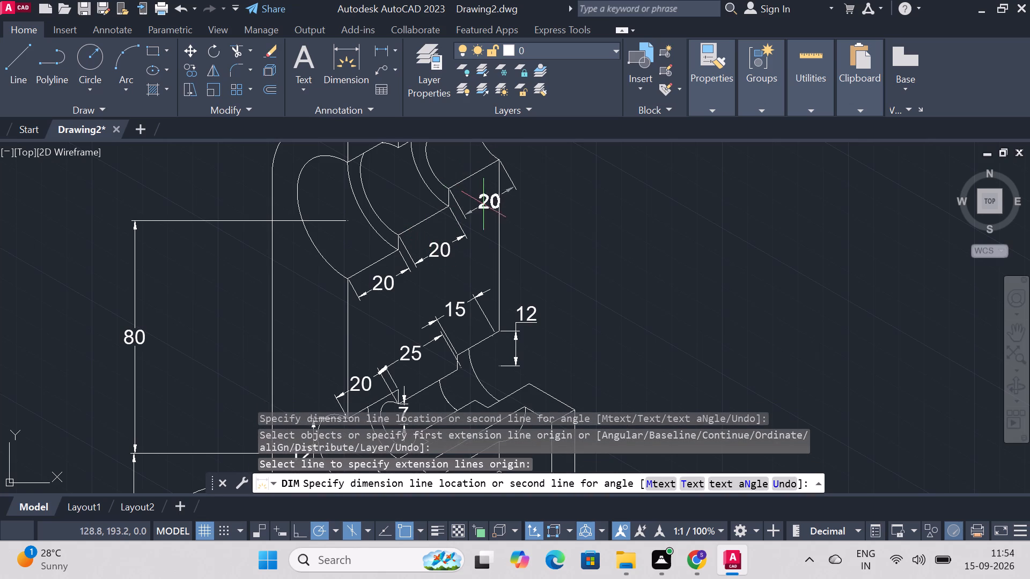
pyautogui.click(490, 218)
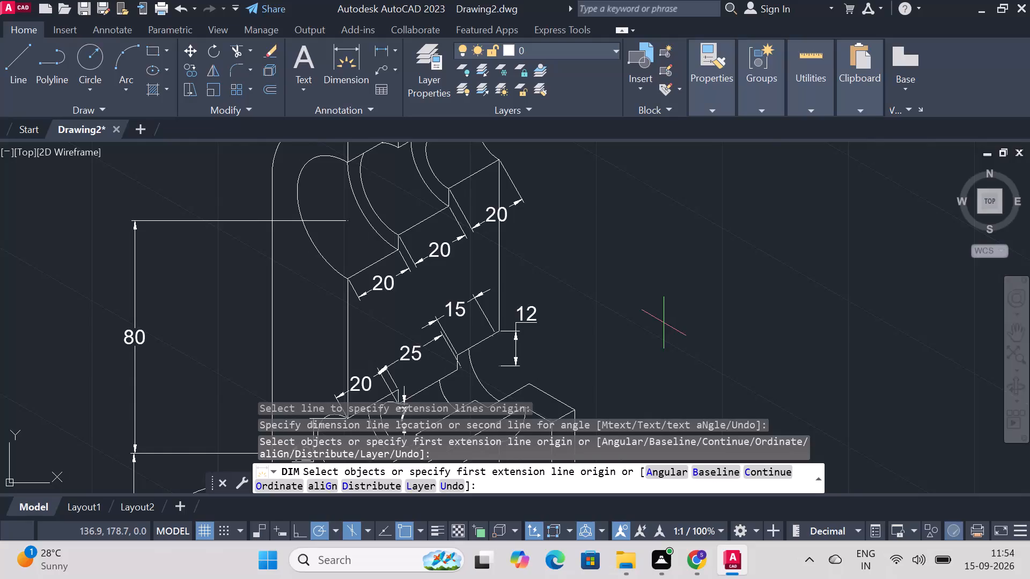
pyautogui.press('Escape')
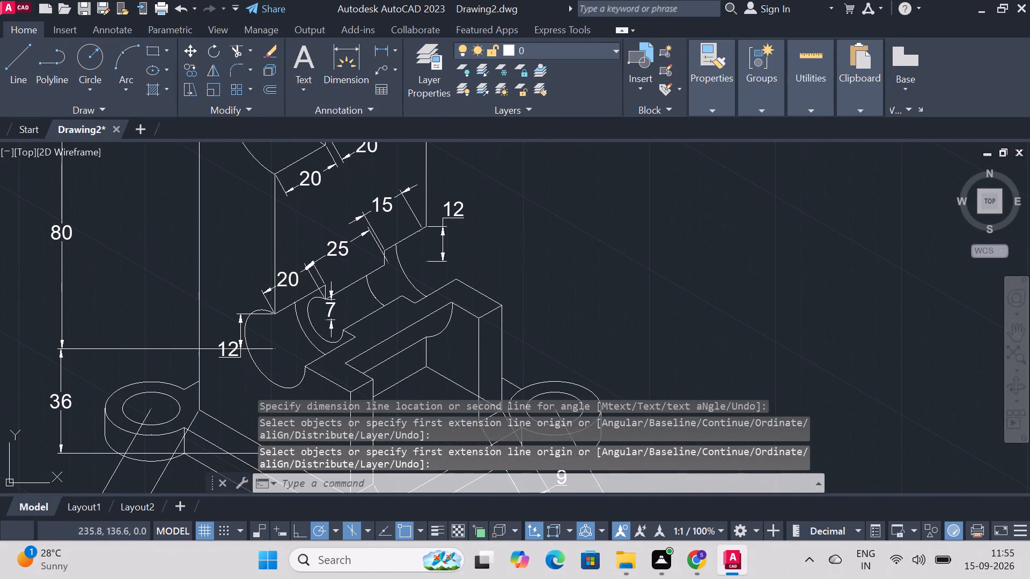
# Add an aligned dimension of 19 from the lower bore's rear step arc diagonally towards the base, placed outside the rear wall edge.
pyautogui.click(345, 67)
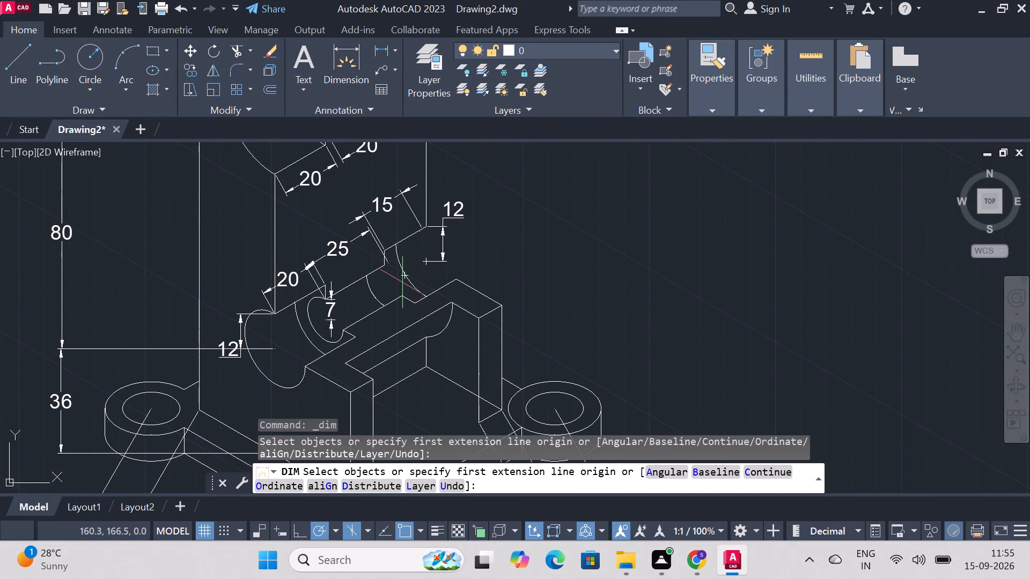
pyautogui.click(406, 276)
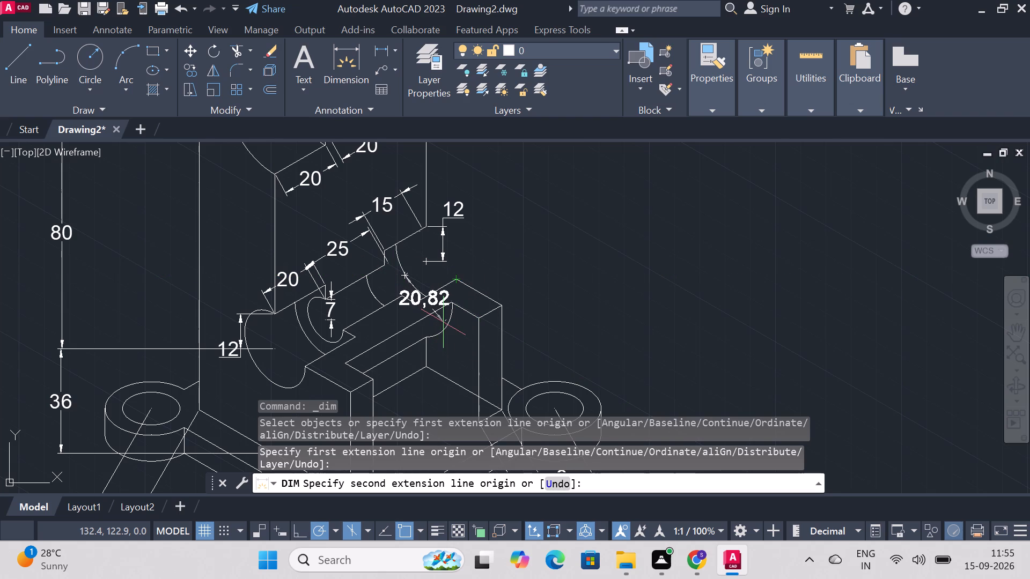
pyautogui.write('19')
pyautogui.press('Return')
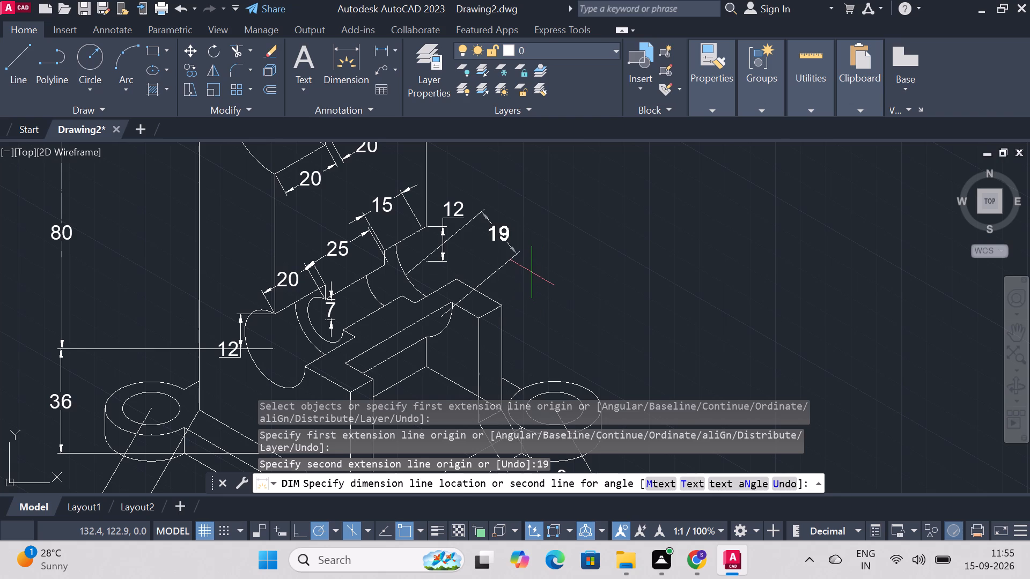
pyautogui.click(532, 272)
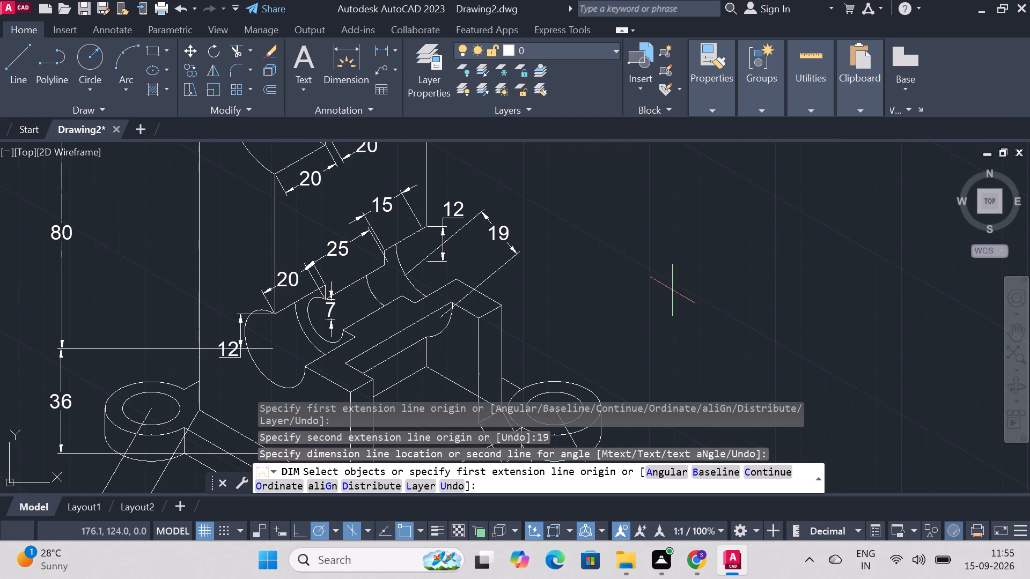
pyautogui.press('Escape')
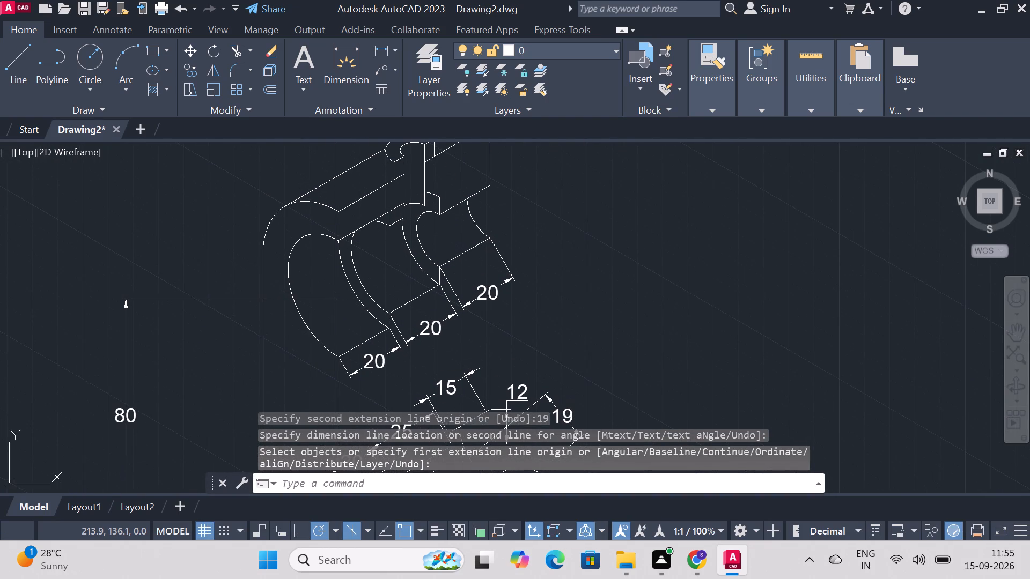
# Dimension the upper bore's rear opening from its centre to the upper end of its arc, placed diagonally above the opening.
pyautogui.click(350, 48)
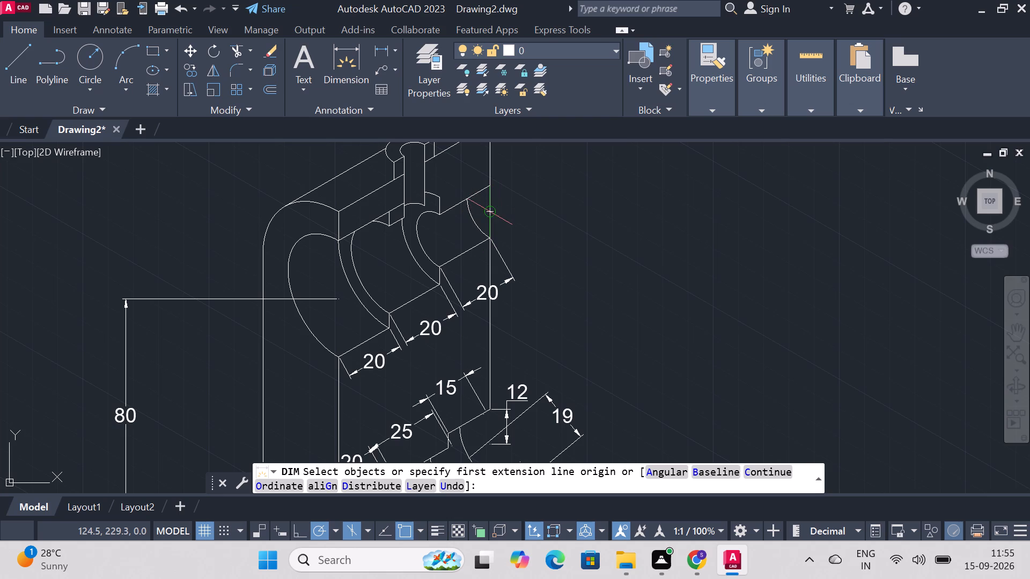
pyautogui.click(491, 209)
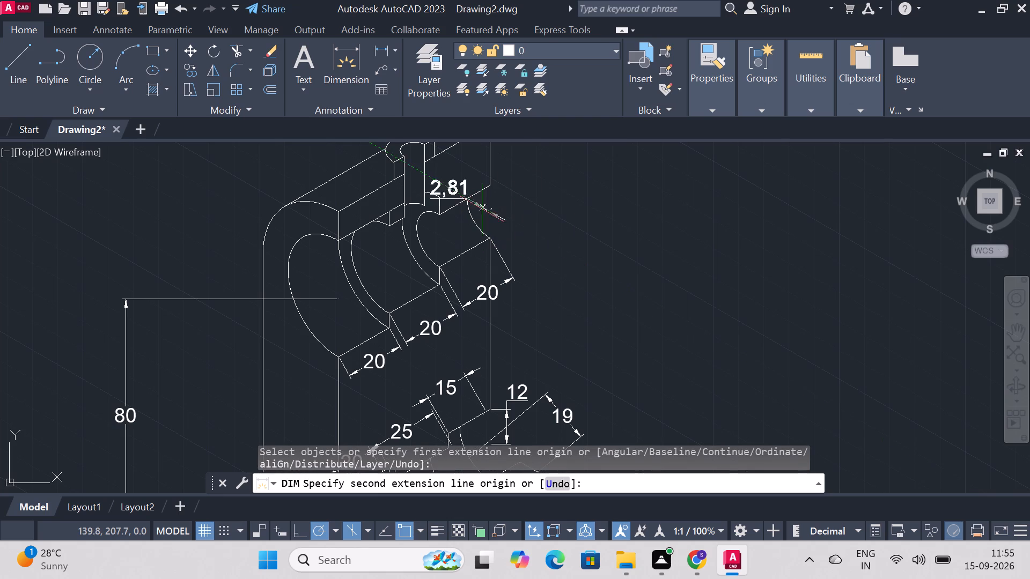
pyautogui.click(469, 200)
pyautogui.click(516, 182)
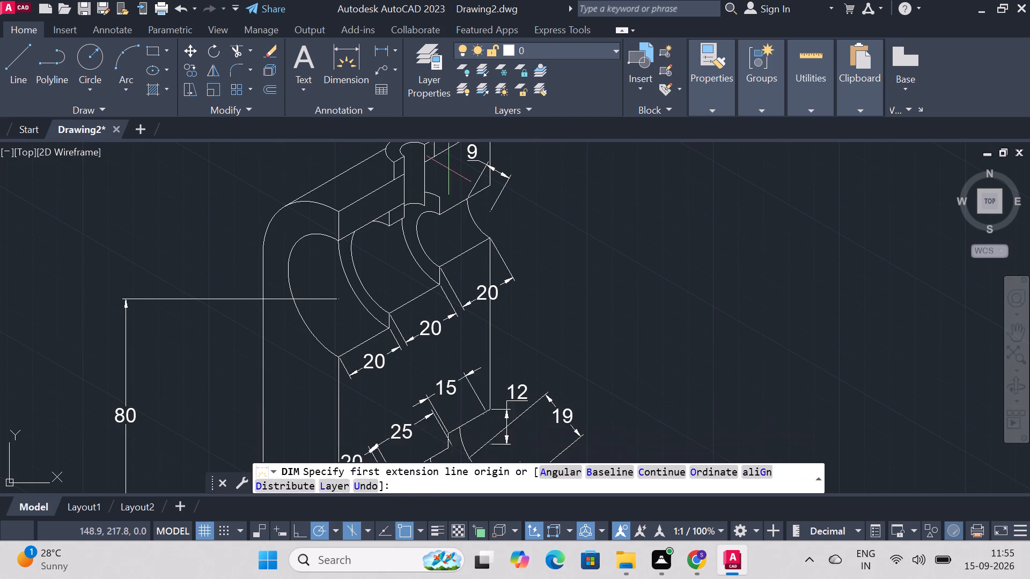
# Dimension the front arch's outer radius from the bore centre to the outer wall edge, with the aligned dimension line through the centre.
pyautogui.click(334, 69)
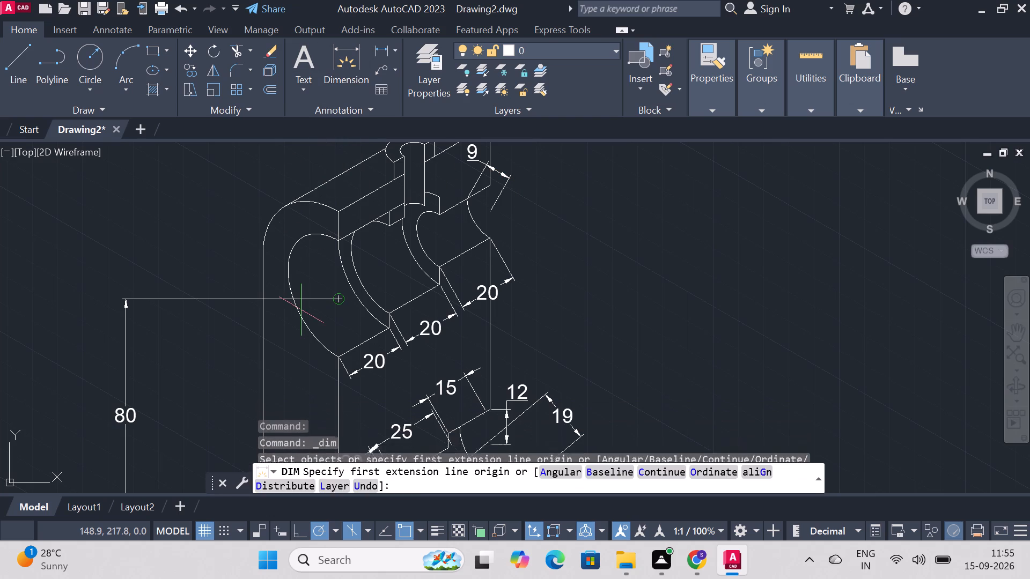
pyautogui.click(337, 300)
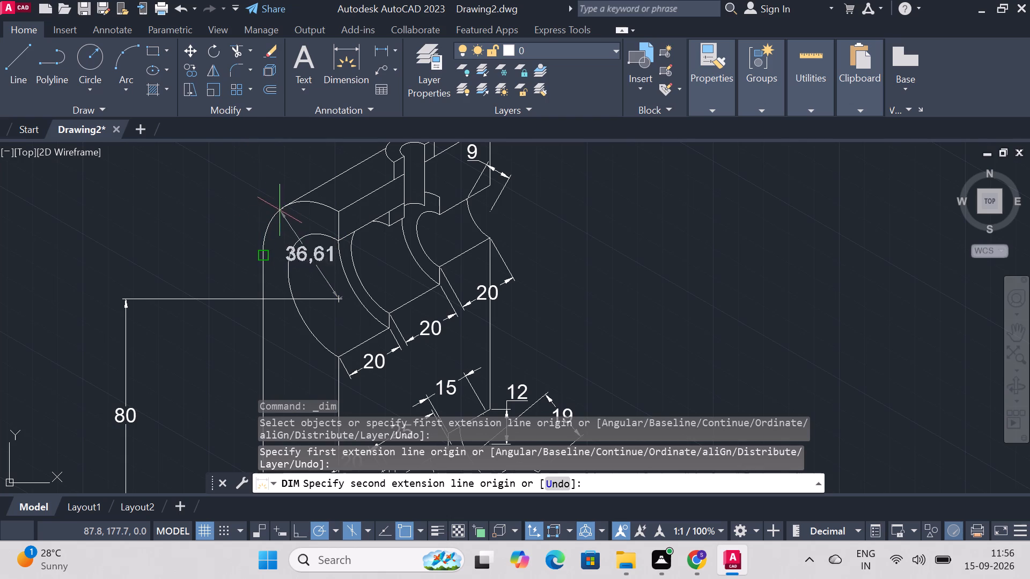
pyautogui.click(261, 255)
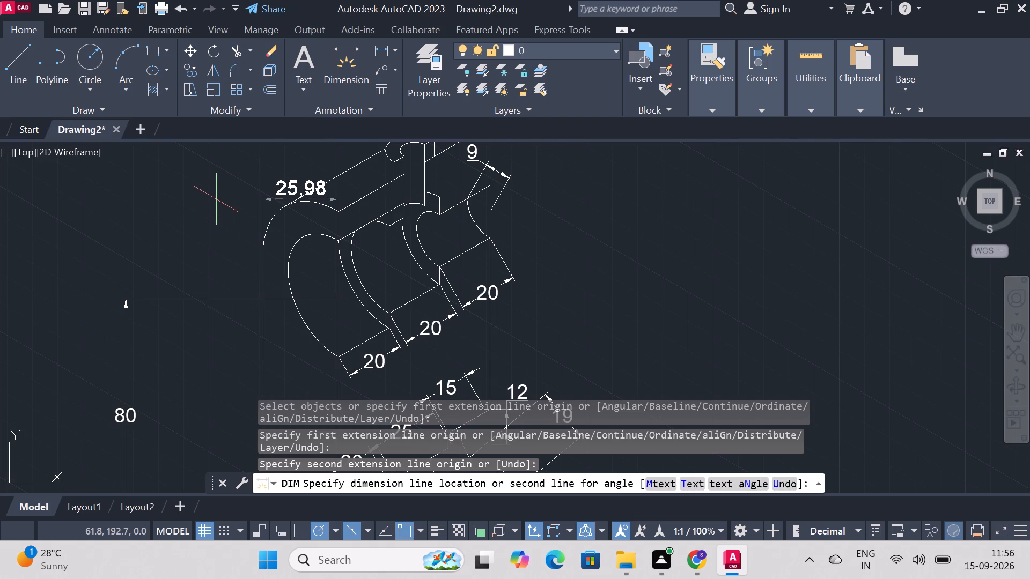
pyautogui.hotkey('ctrl', 'z')
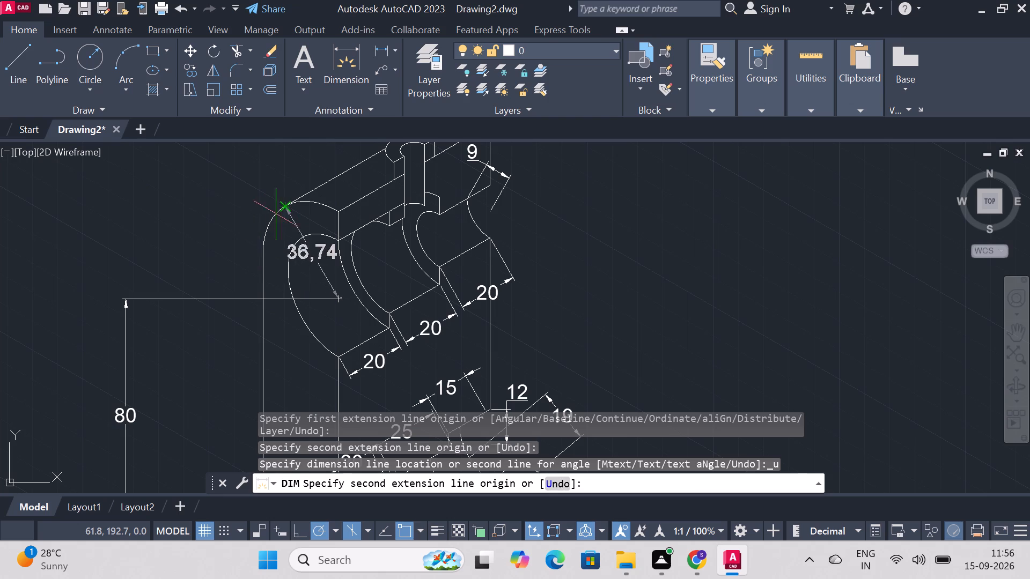
pyautogui.click(262, 257)
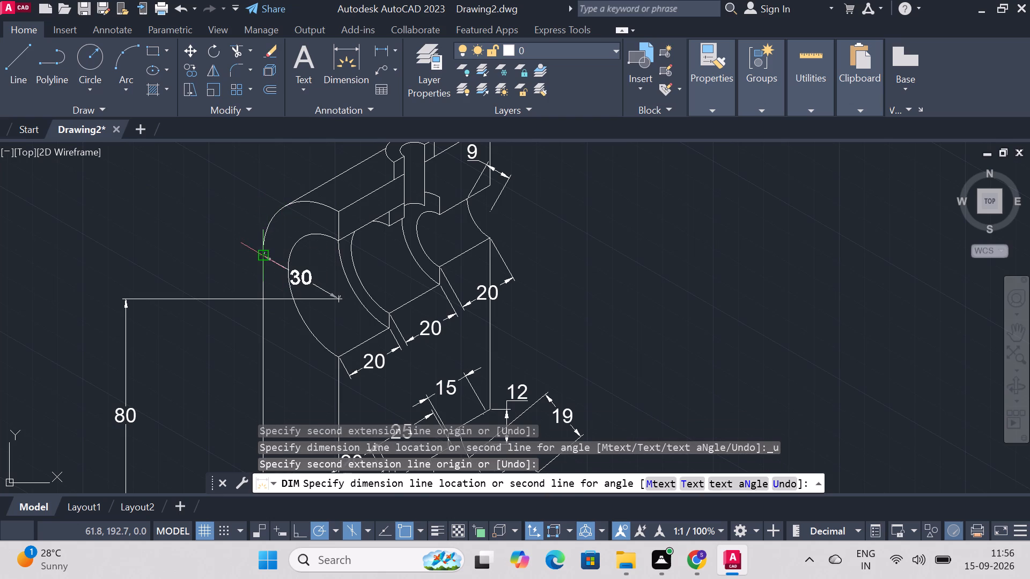
pyautogui.click(263, 255)
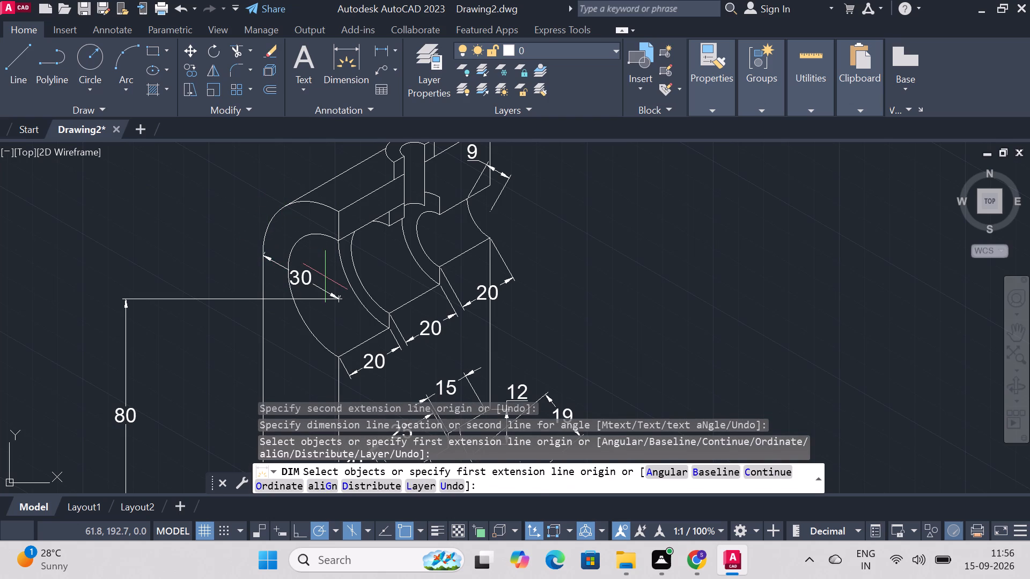
# Dimension the upper bore's front, middle and rear step radii vertically from their centres to the upper cut edges, placed at the centres.
pyautogui.click(343, 68)
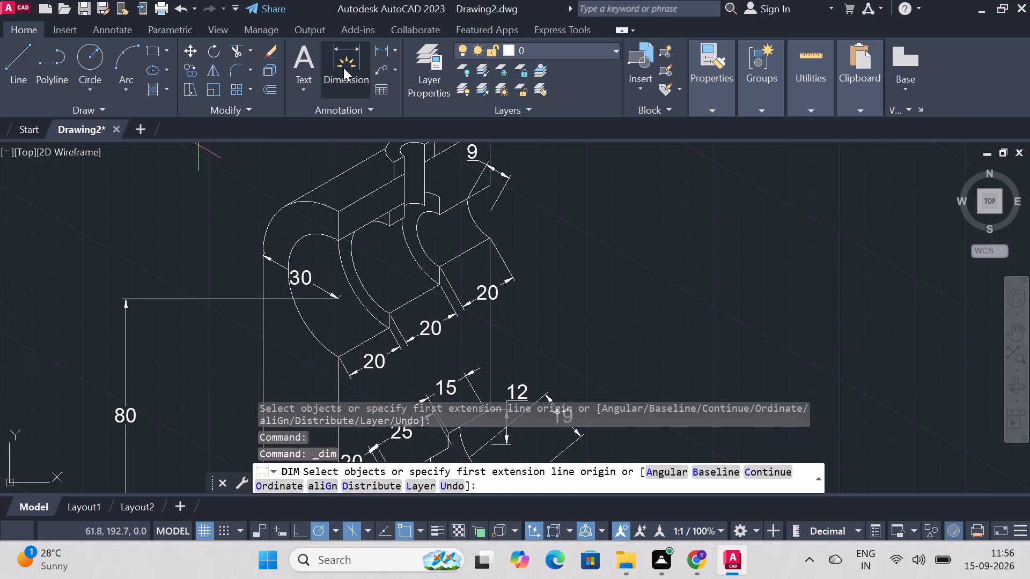
pyautogui.click(339, 299)
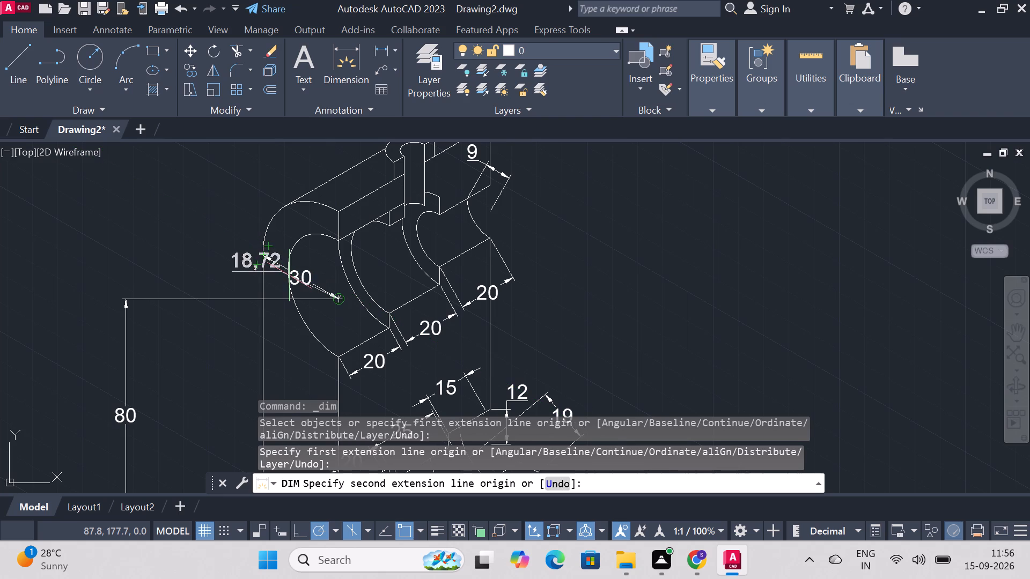
pyautogui.click(340, 240)
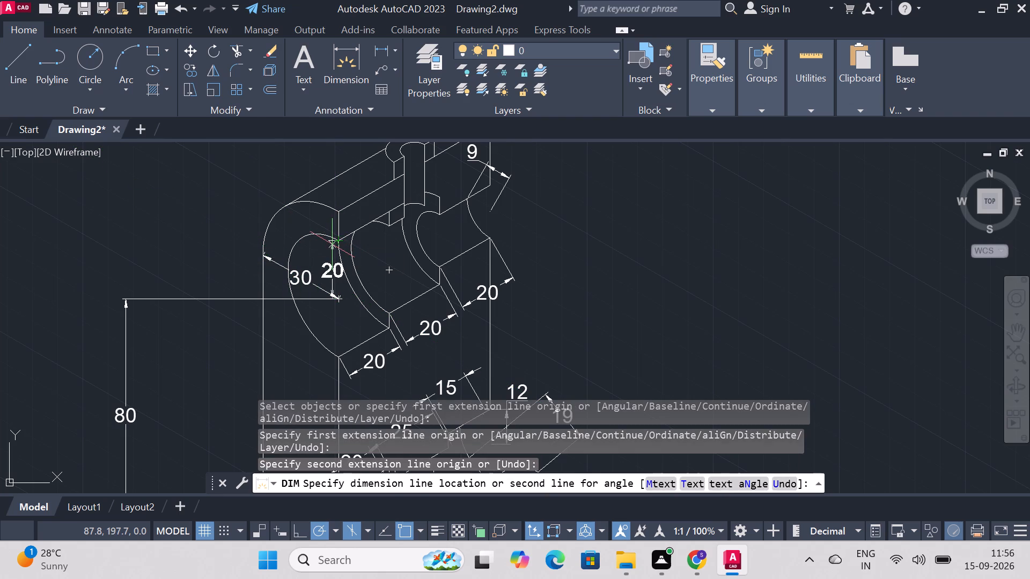
pyautogui.click(332, 247)
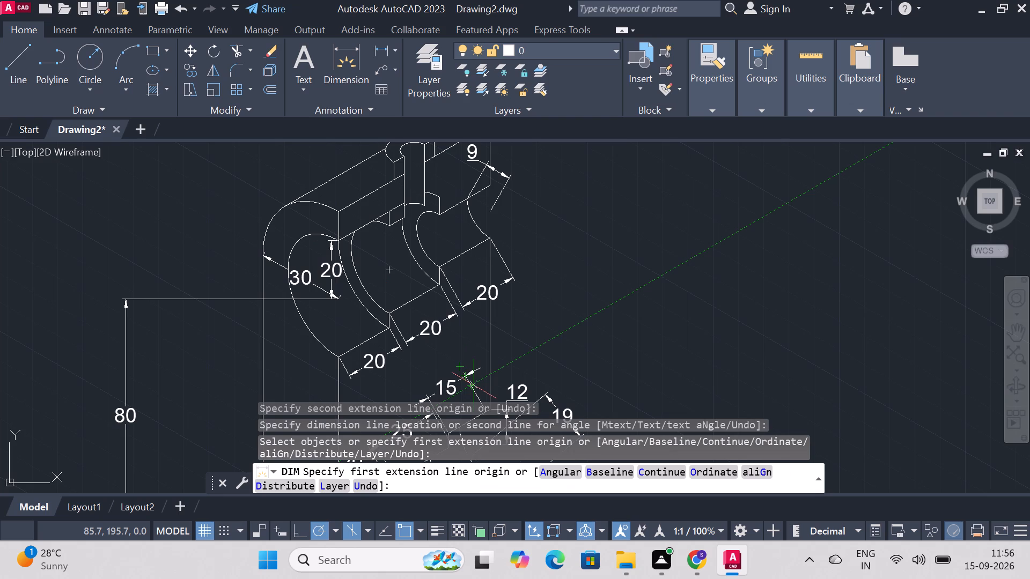
pyautogui.click(355, 60)
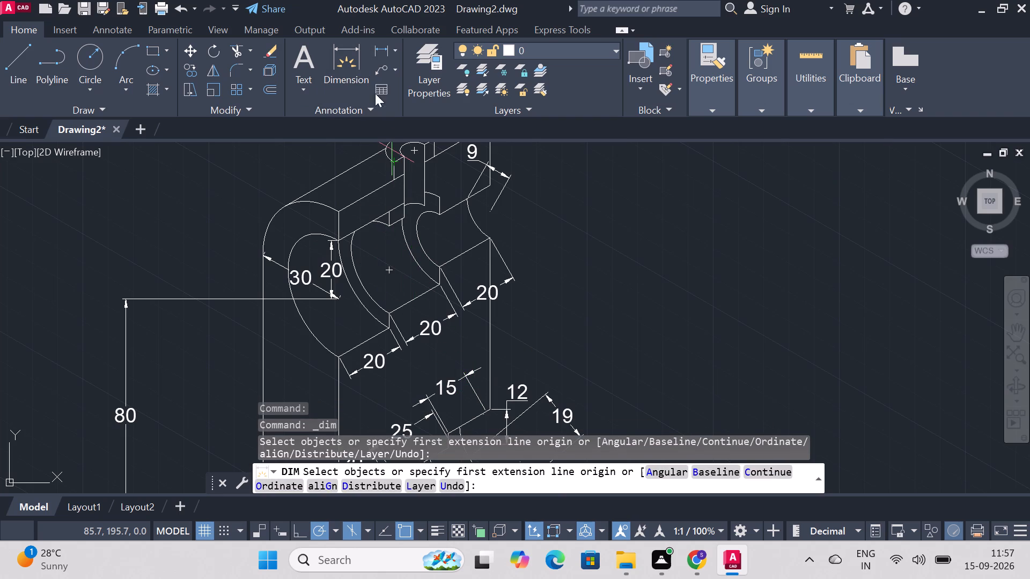
pyautogui.click(360, 66)
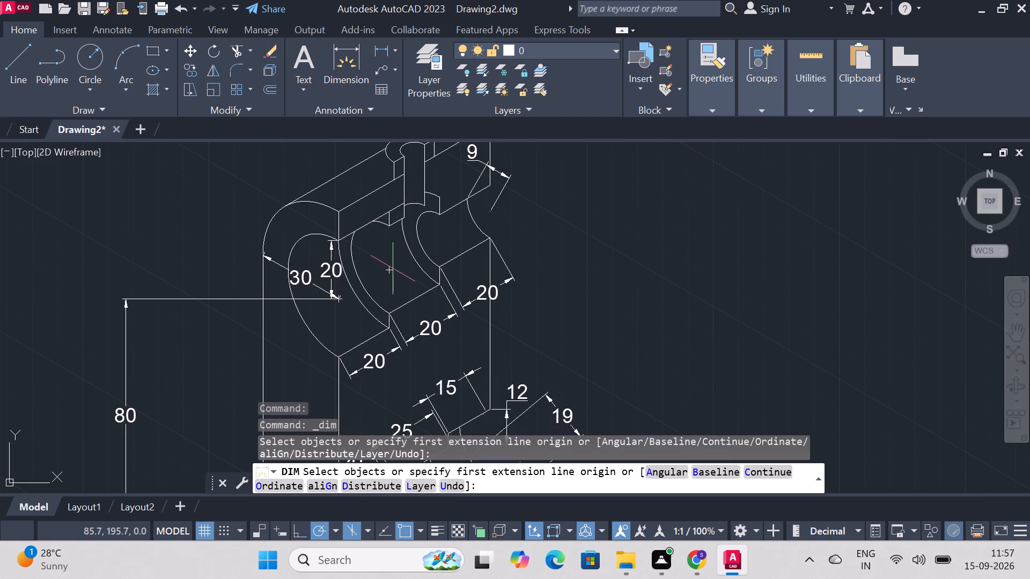
pyautogui.click(386, 269)
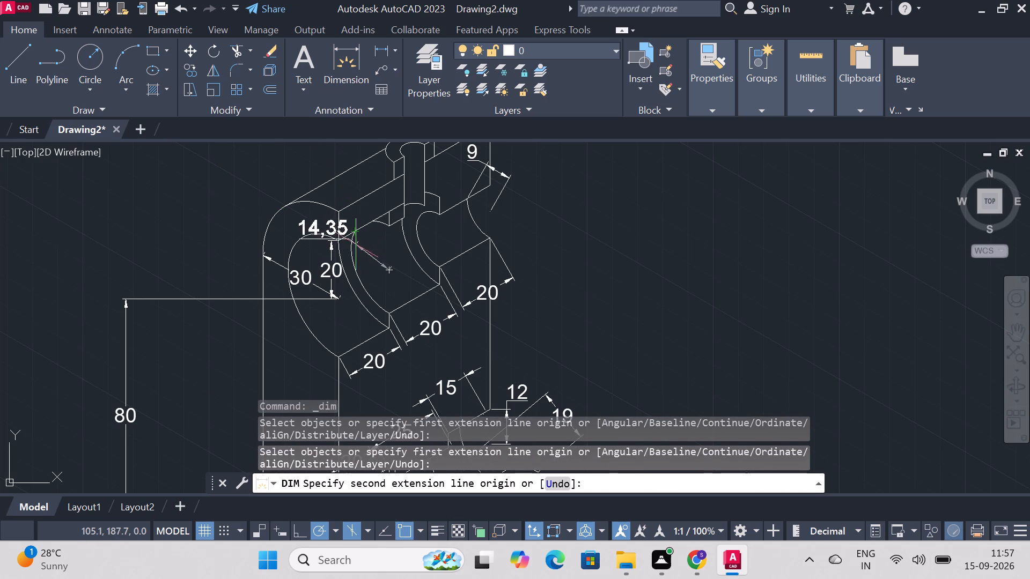
pyautogui.click(388, 225)
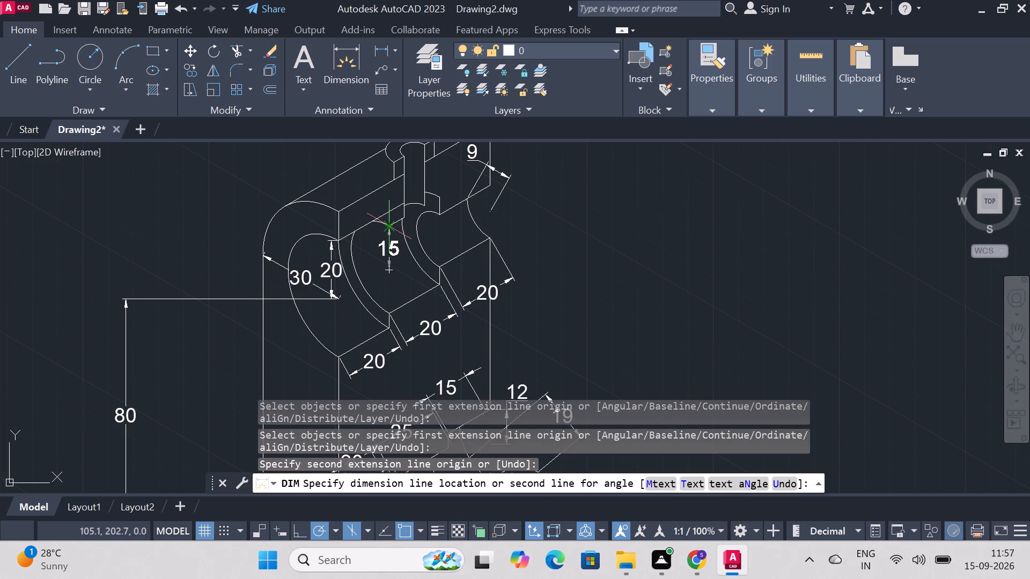
pyautogui.click(393, 271)
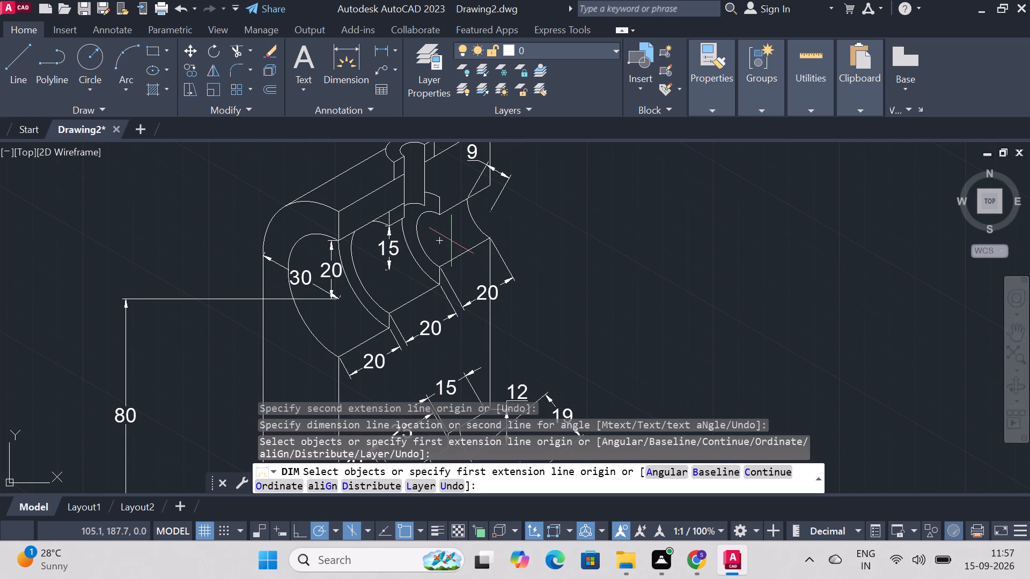
pyautogui.click(442, 241)
pyautogui.click(436, 216)
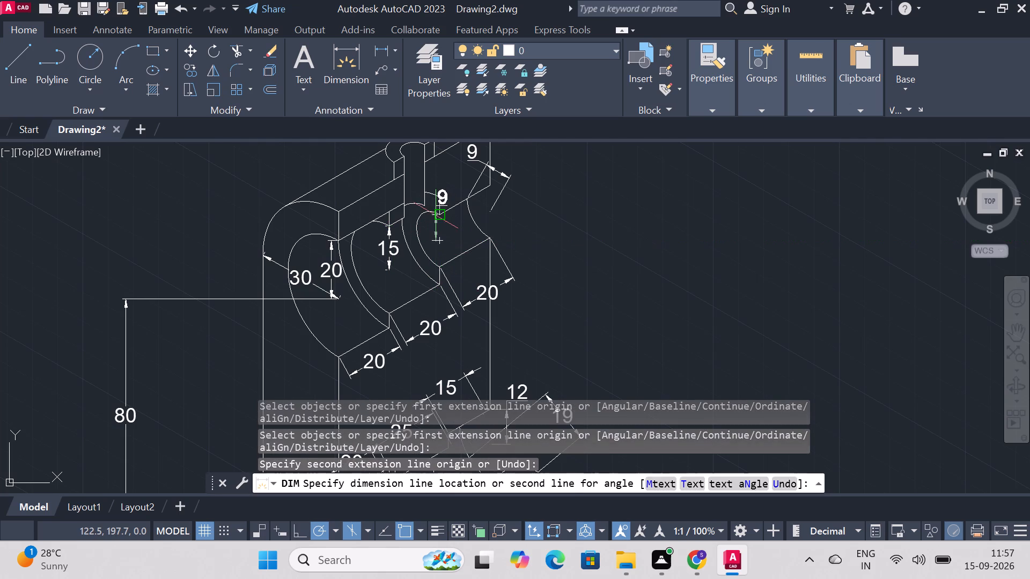
pyautogui.click(436, 216)
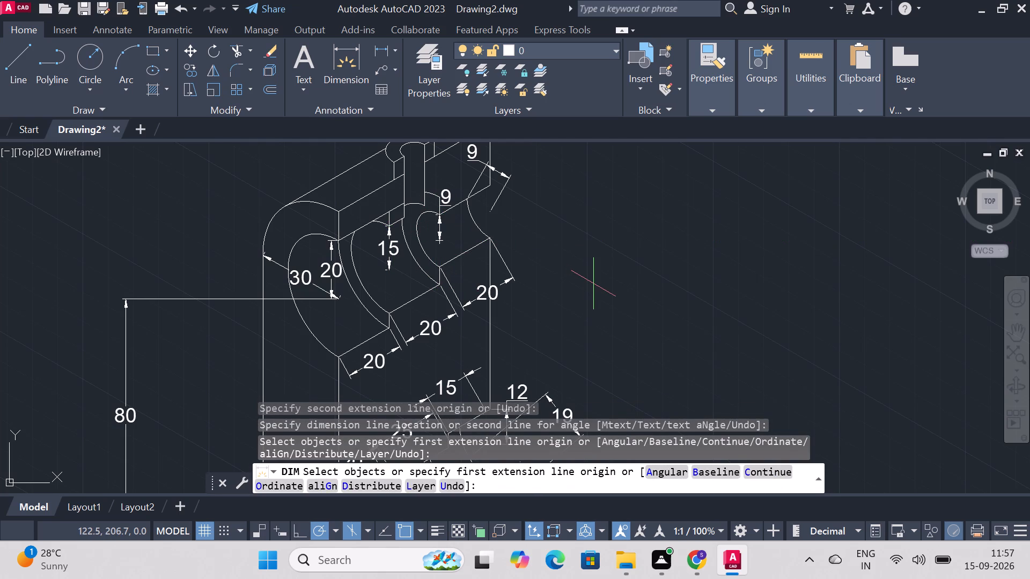
pyautogui.press('Escape')
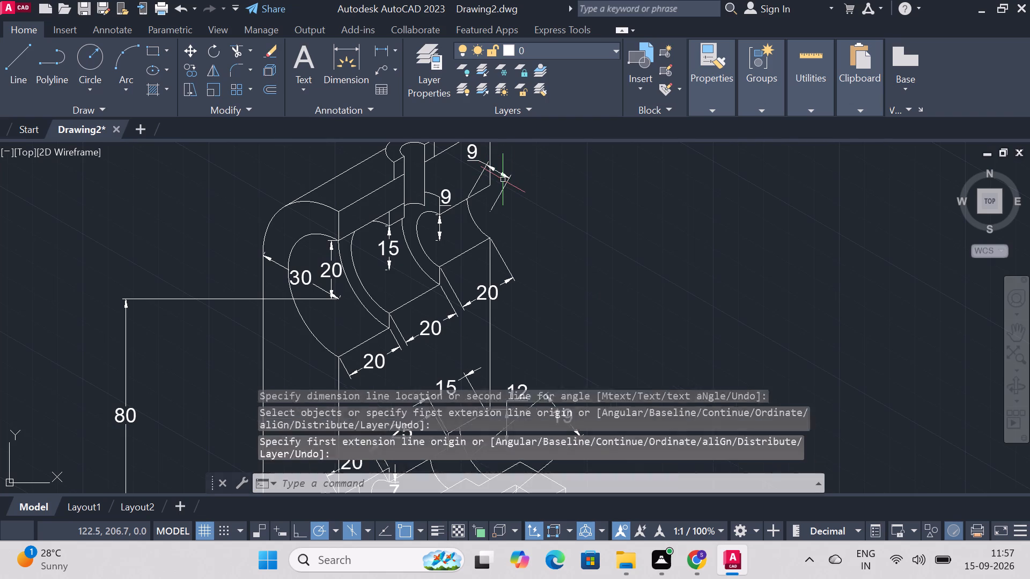
# Delete the diagonal 9 dimension above the upper bore's rear opening.
pyautogui.click(503, 176)
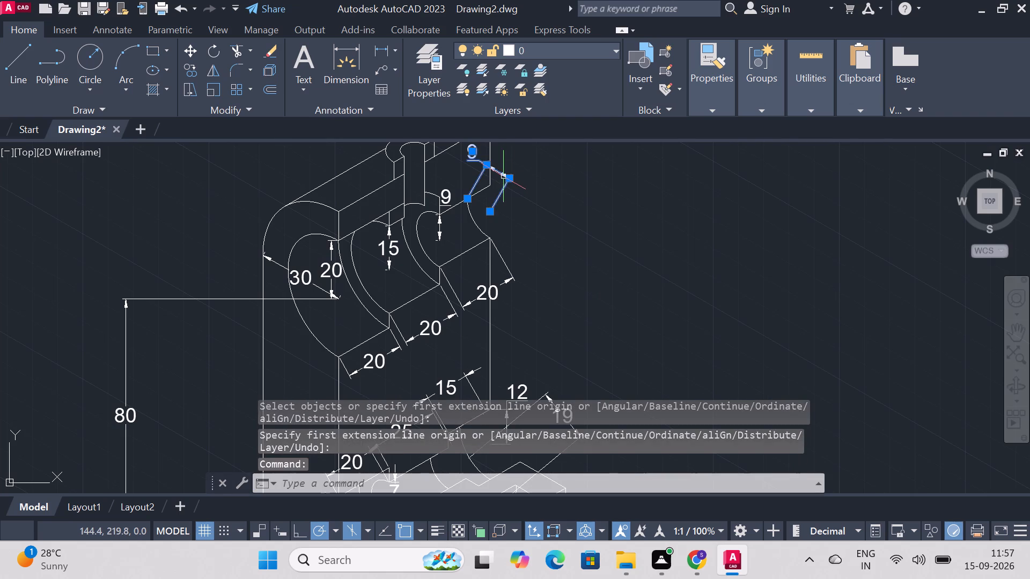
pyautogui.press('Delete')
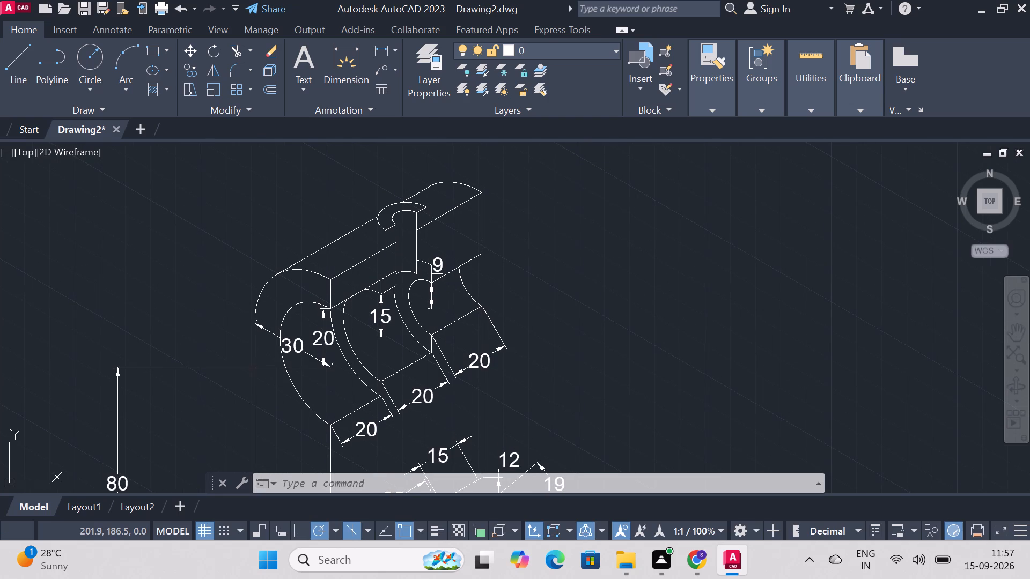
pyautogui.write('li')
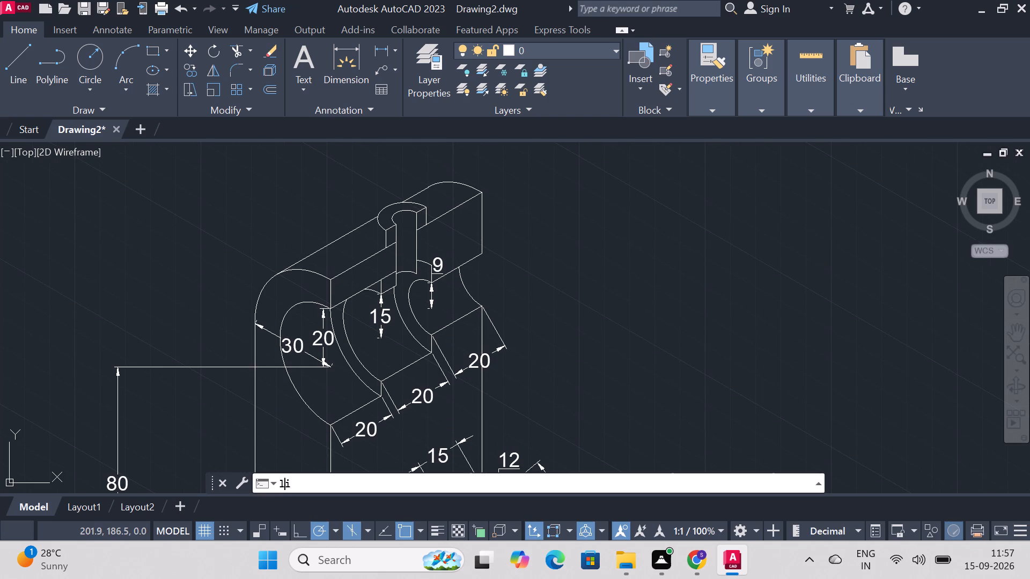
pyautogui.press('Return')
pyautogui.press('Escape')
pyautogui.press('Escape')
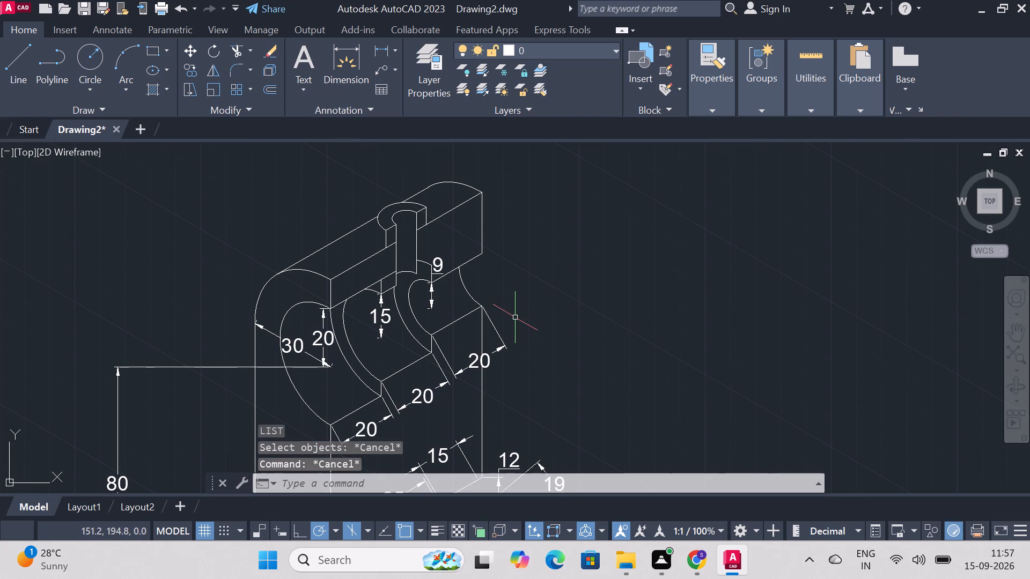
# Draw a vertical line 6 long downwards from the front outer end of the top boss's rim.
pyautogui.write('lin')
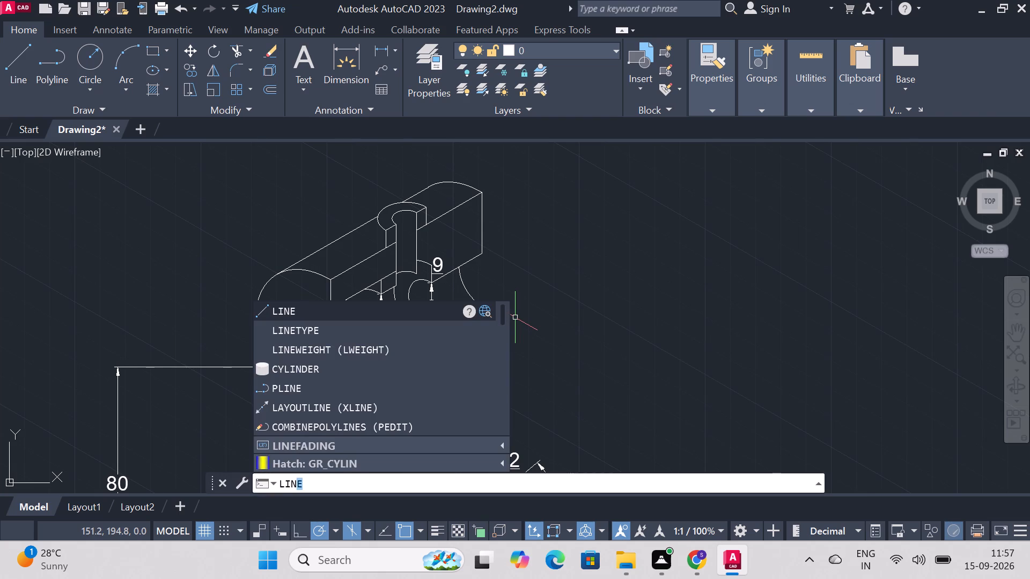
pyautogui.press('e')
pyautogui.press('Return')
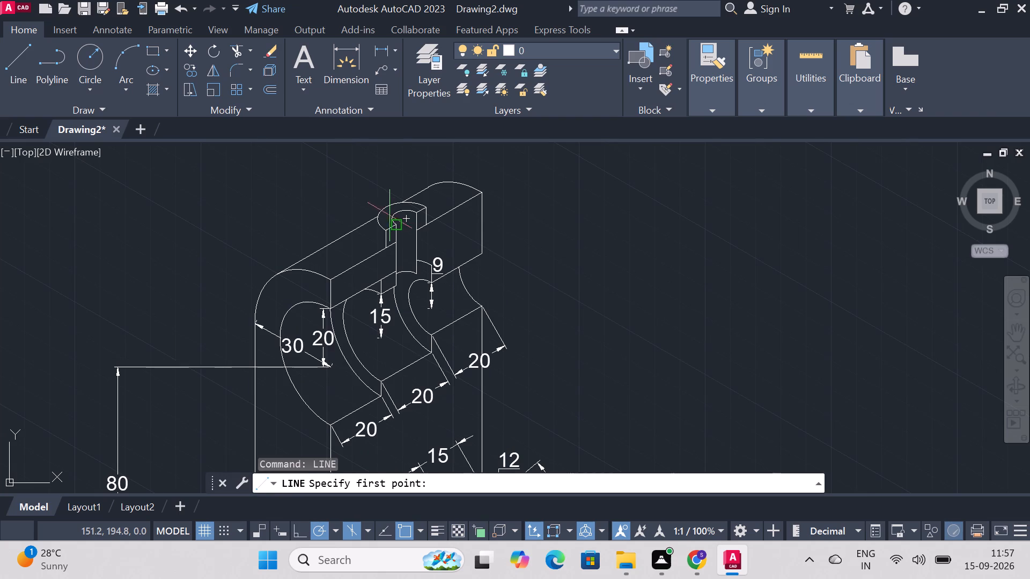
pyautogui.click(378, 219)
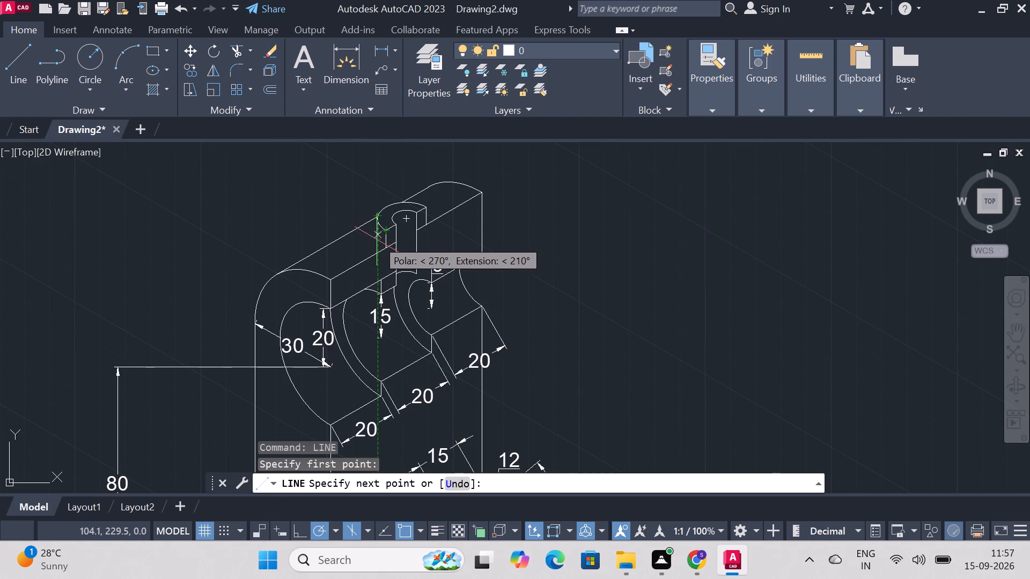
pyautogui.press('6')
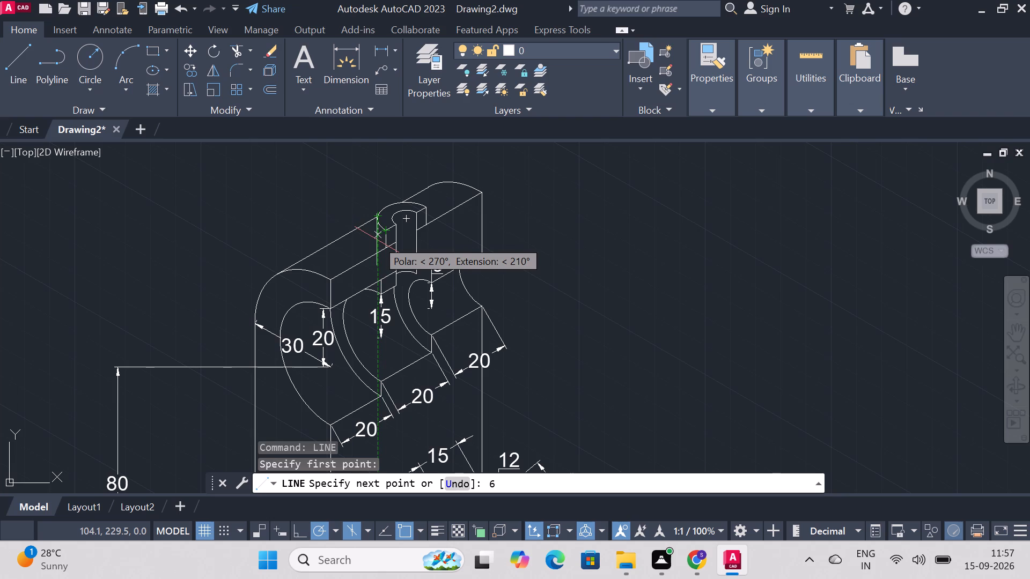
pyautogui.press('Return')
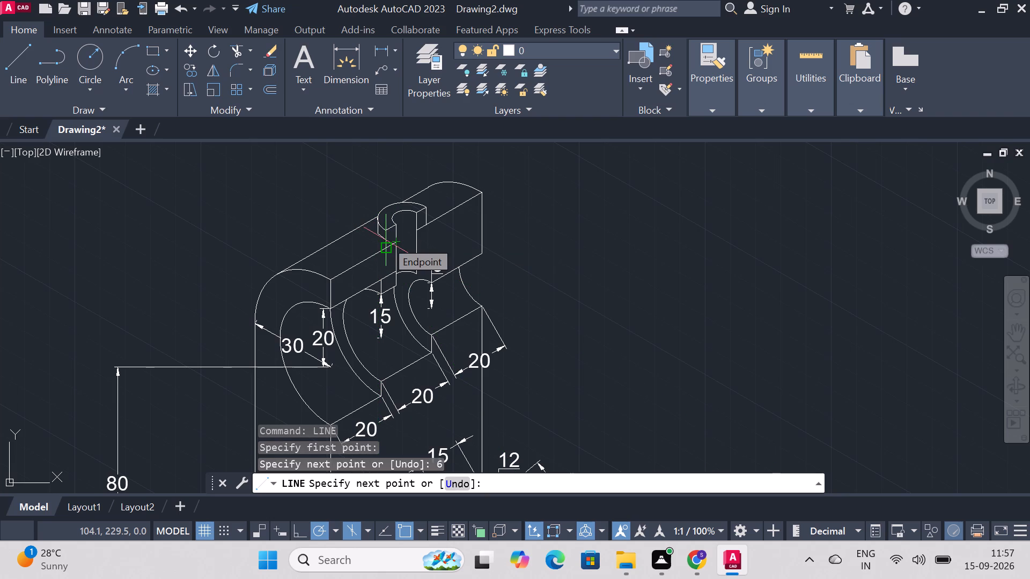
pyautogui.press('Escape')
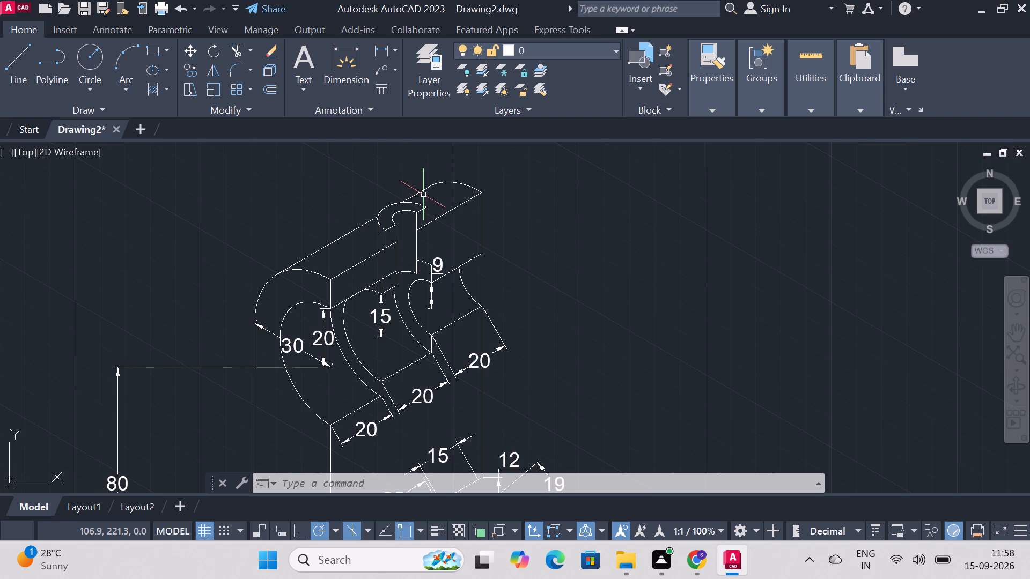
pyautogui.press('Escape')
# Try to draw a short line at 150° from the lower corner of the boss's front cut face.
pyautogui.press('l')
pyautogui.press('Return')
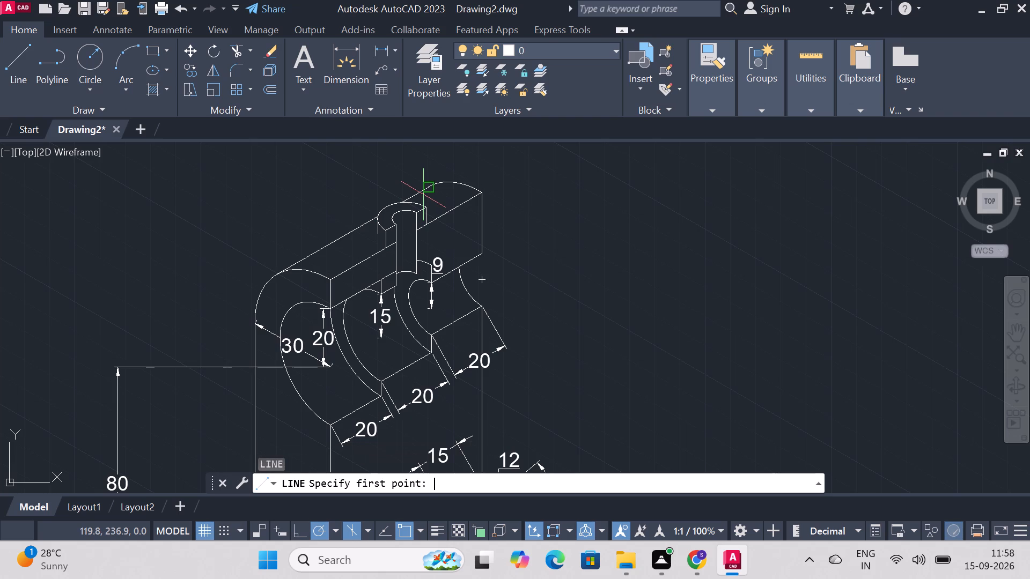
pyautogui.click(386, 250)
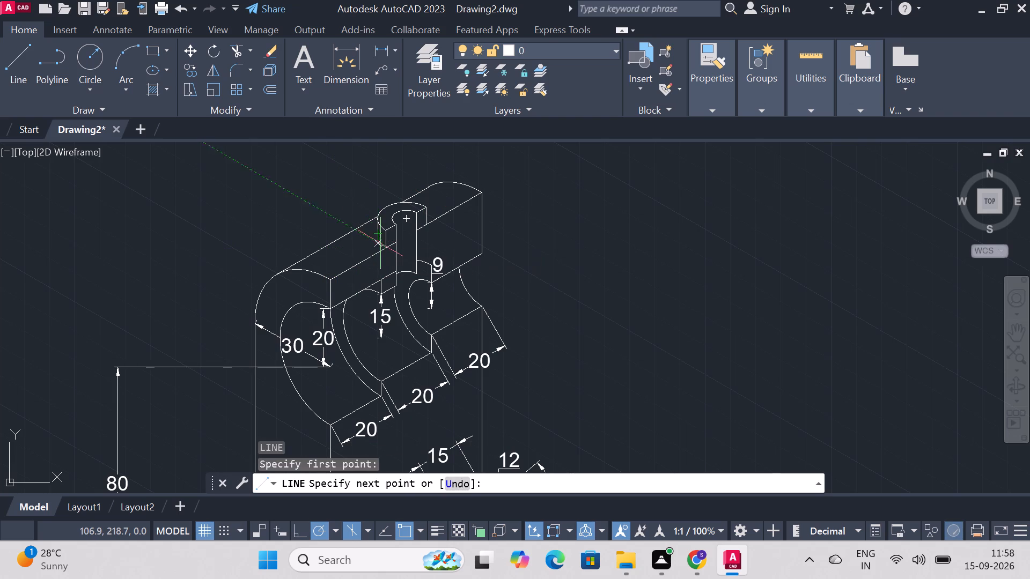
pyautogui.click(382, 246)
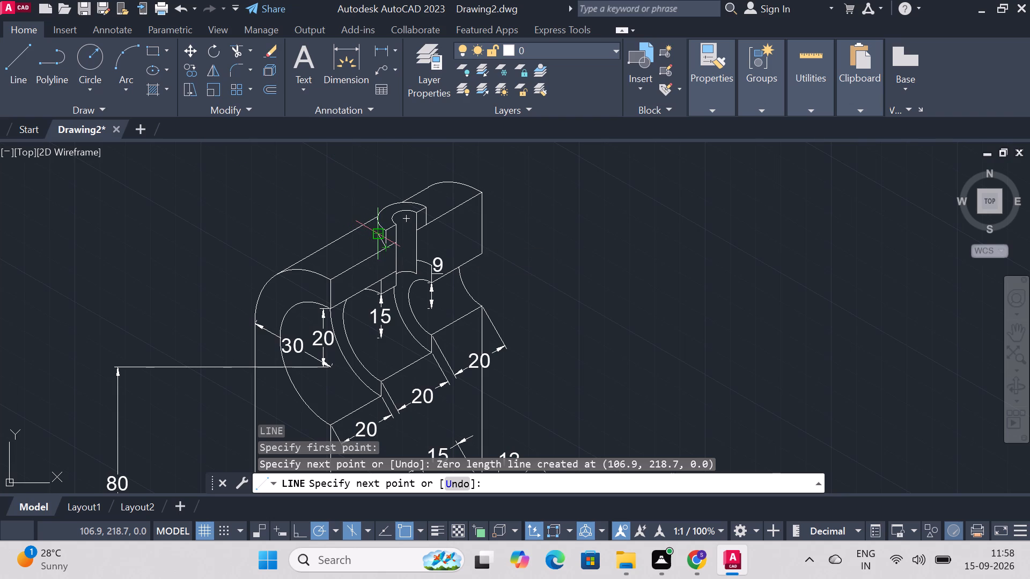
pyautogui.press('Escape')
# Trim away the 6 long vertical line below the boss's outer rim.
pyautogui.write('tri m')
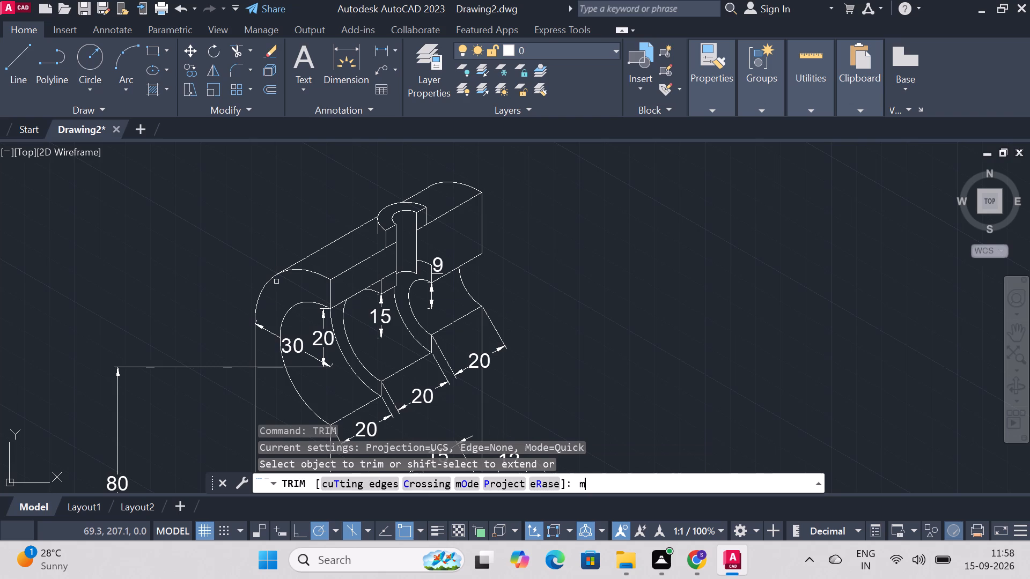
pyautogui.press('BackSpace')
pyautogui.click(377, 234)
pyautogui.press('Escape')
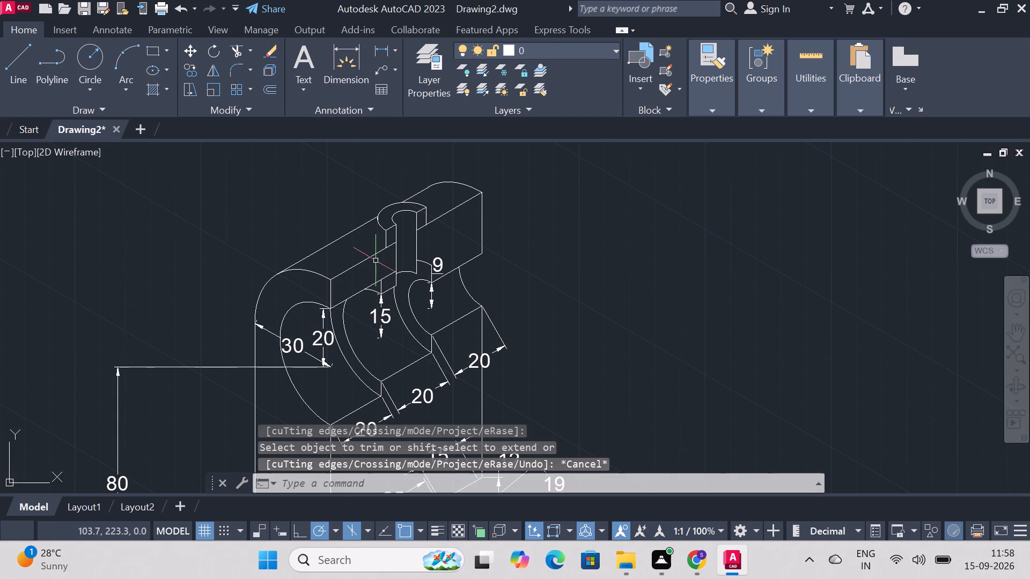
# Draw a line about 3.7 long at 150° from the boss's lower front cut corner, continuing up to the outer rim.
pyautogui.press('l')
pyautogui.press('Return')
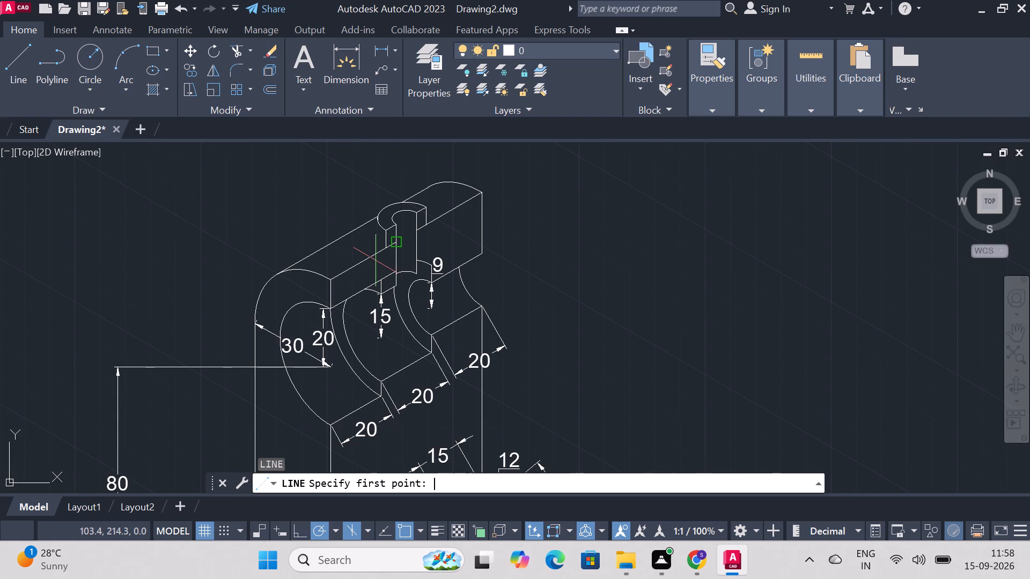
pyautogui.click(385, 244)
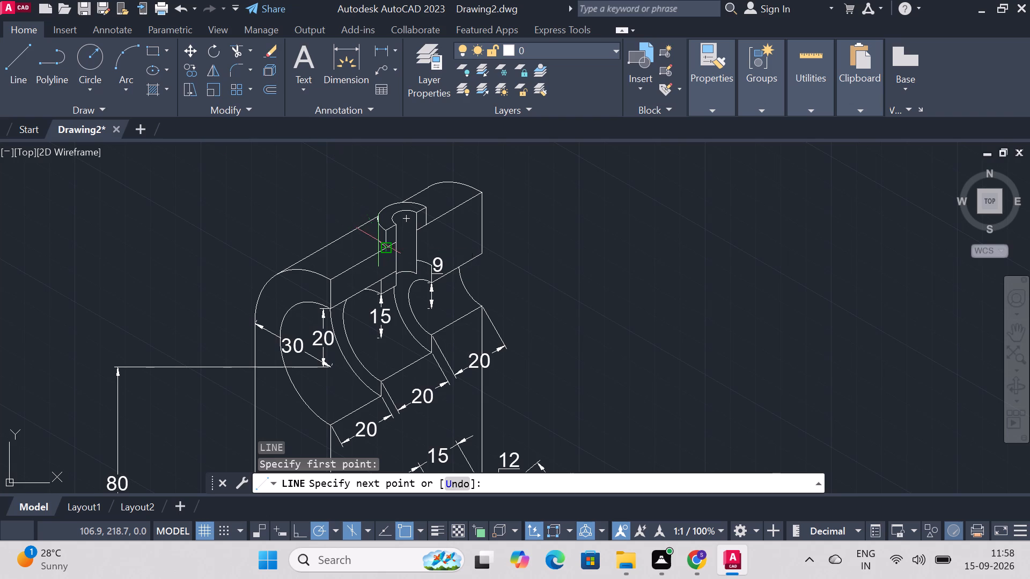
pyautogui.click(378, 239)
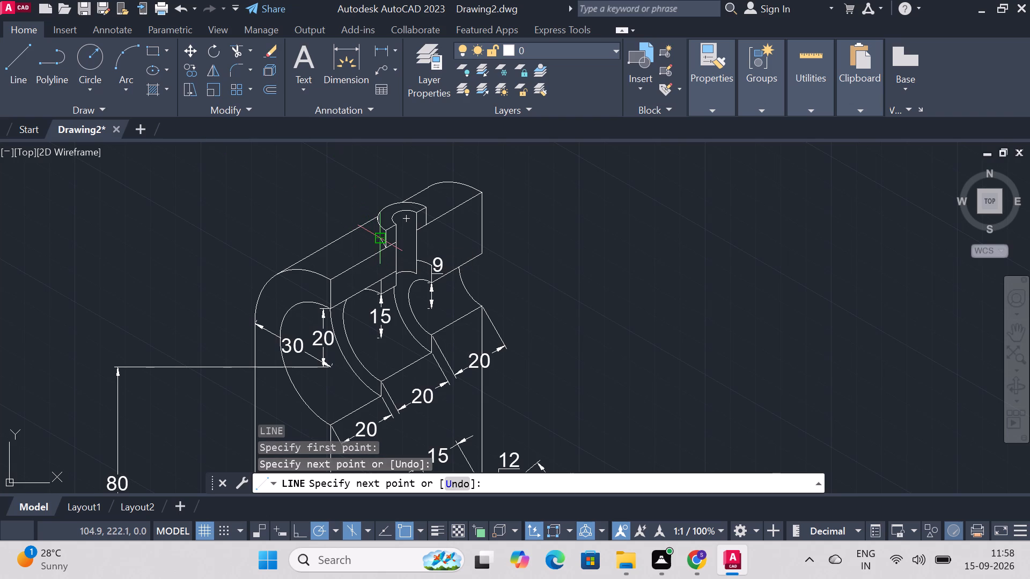
pyautogui.hotkey('ctrl', 'z')
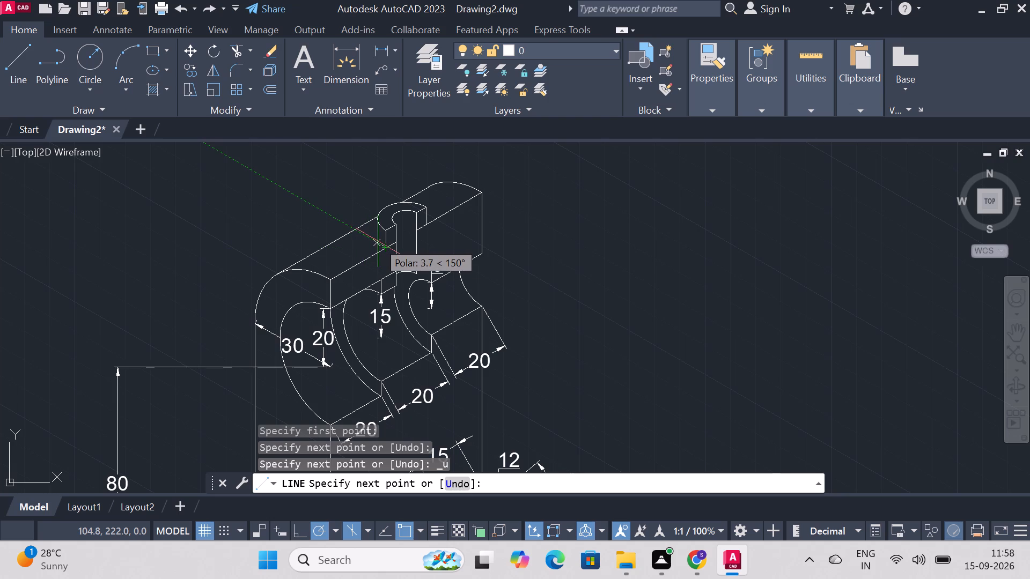
pyautogui.click(378, 241)
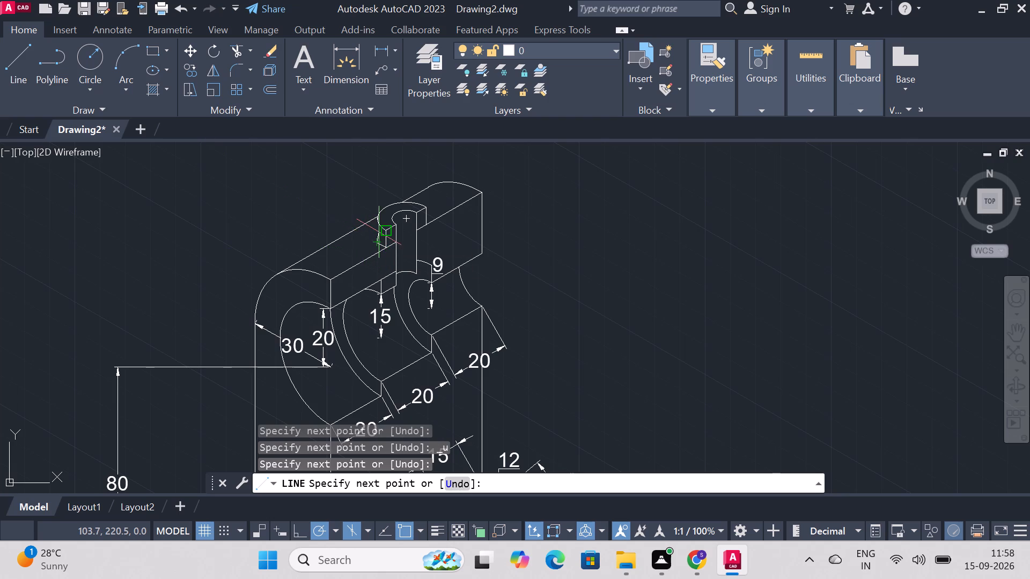
pyautogui.click(378, 225)
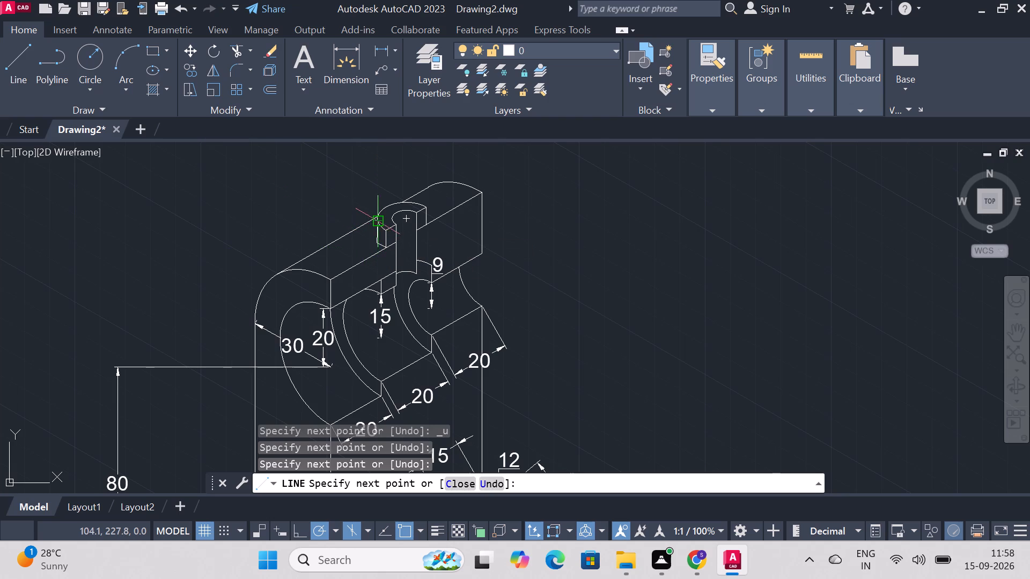
pyautogui.press('Escape')
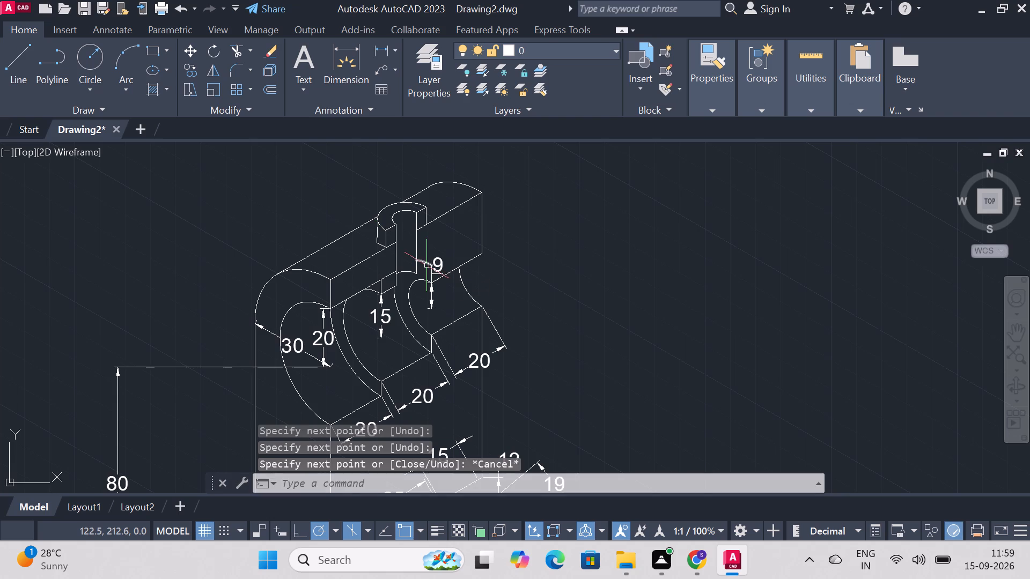
# Delete the slightly slanted upright segment on the boss's outer side.
pyautogui.click(377, 229)
pyautogui.press('Delete')
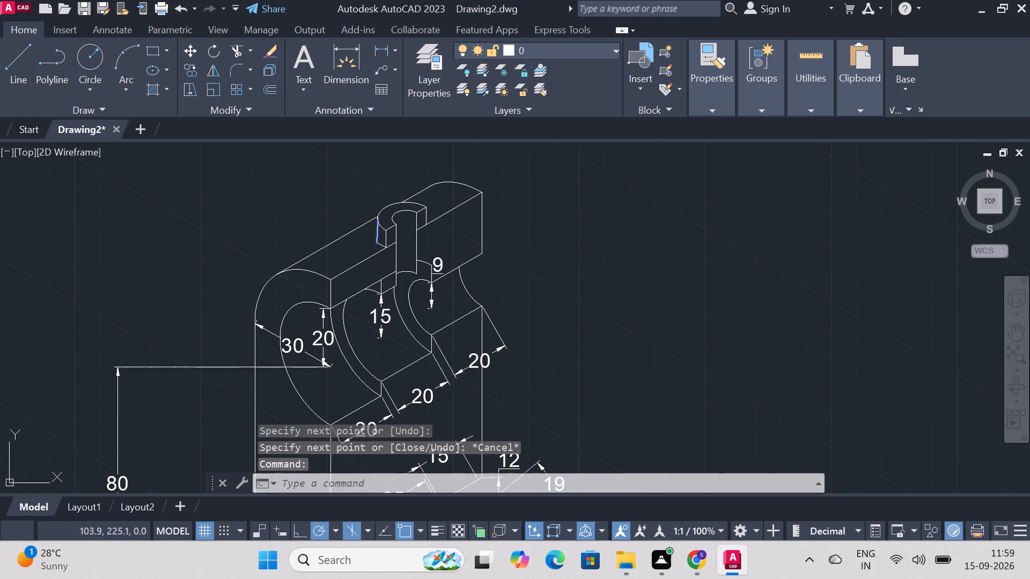
# Draw a vertical line about 25 long upwards from the free end of the 150° line and trim its part above the boss rim.
pyautogui.press('l')
pyautogui.press('Return')
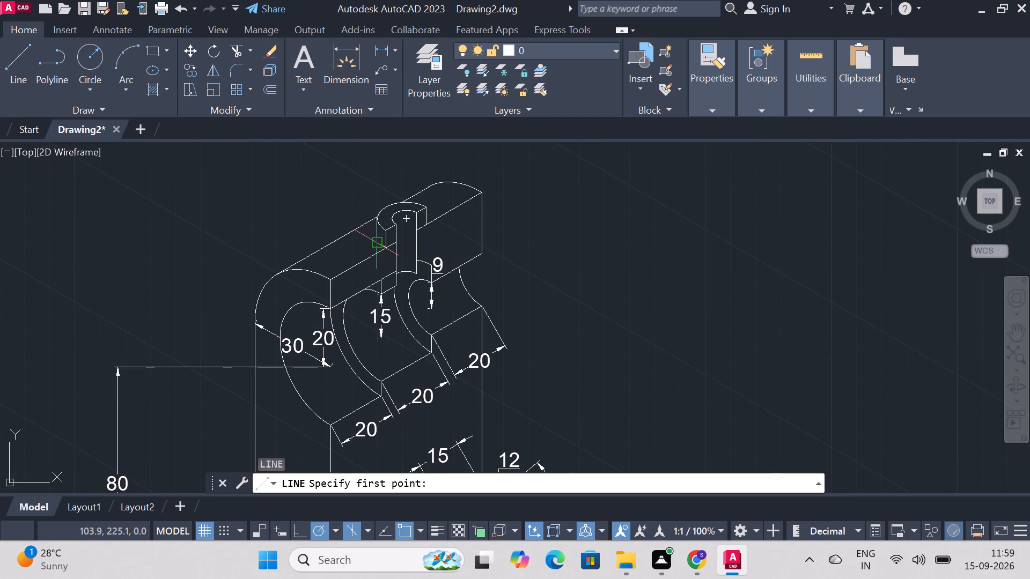
pyautogui.click(377, 243)
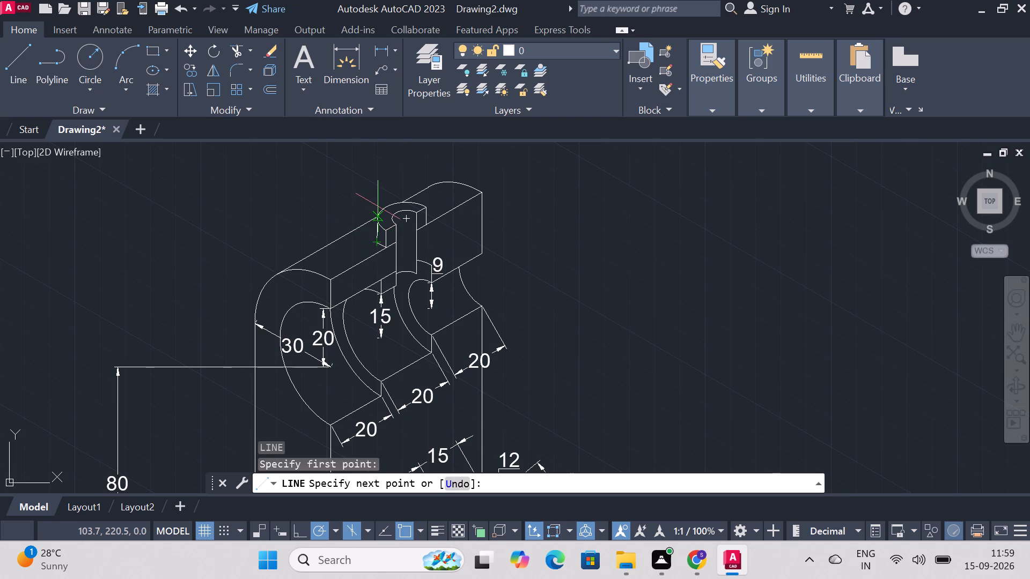
pyautogui.click(373, 170)
pyautogui.press('Escape')
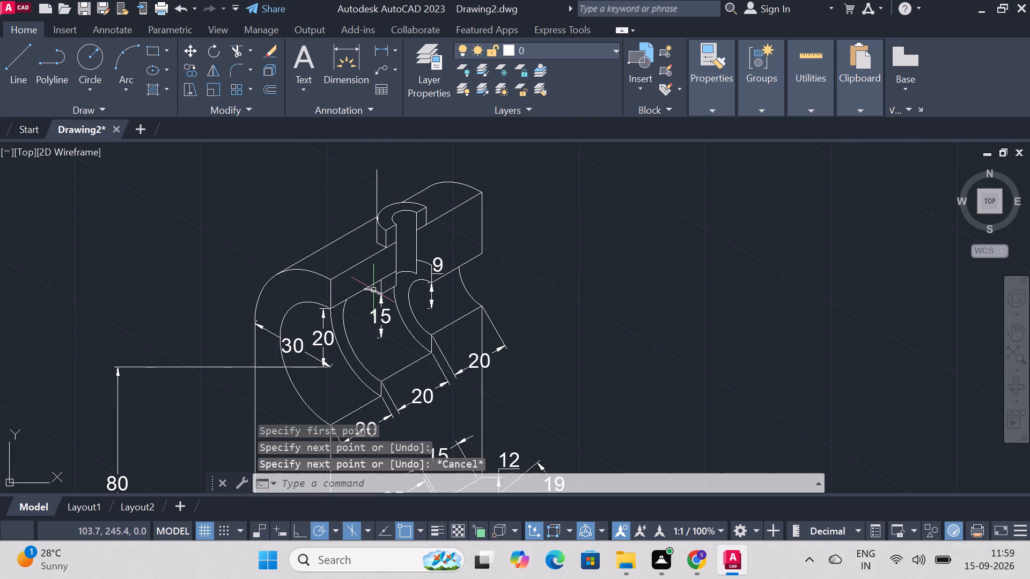
pyautogui.write('trim')
pyautogui.press('Return')
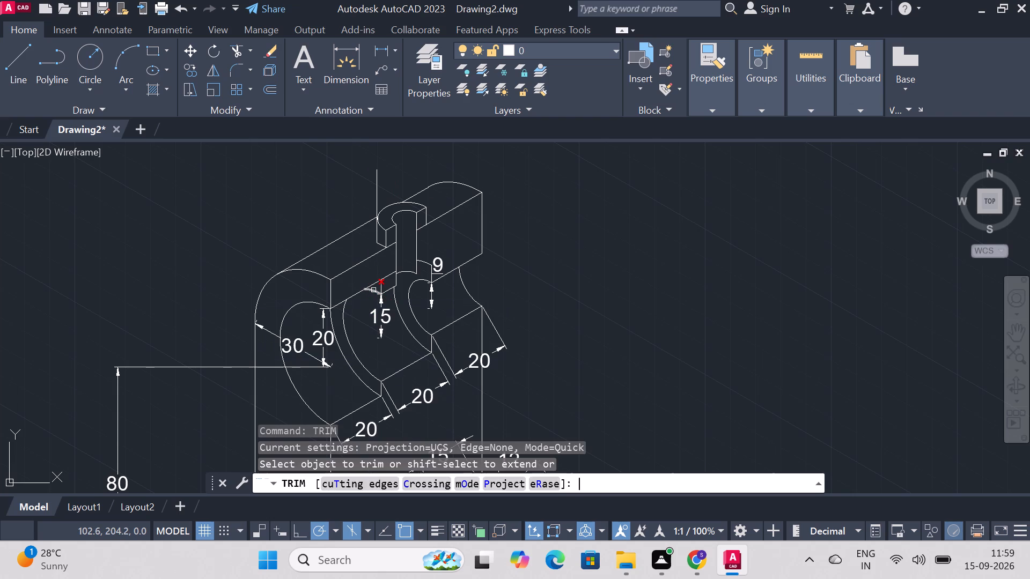
pyautogui.click(376, 202)
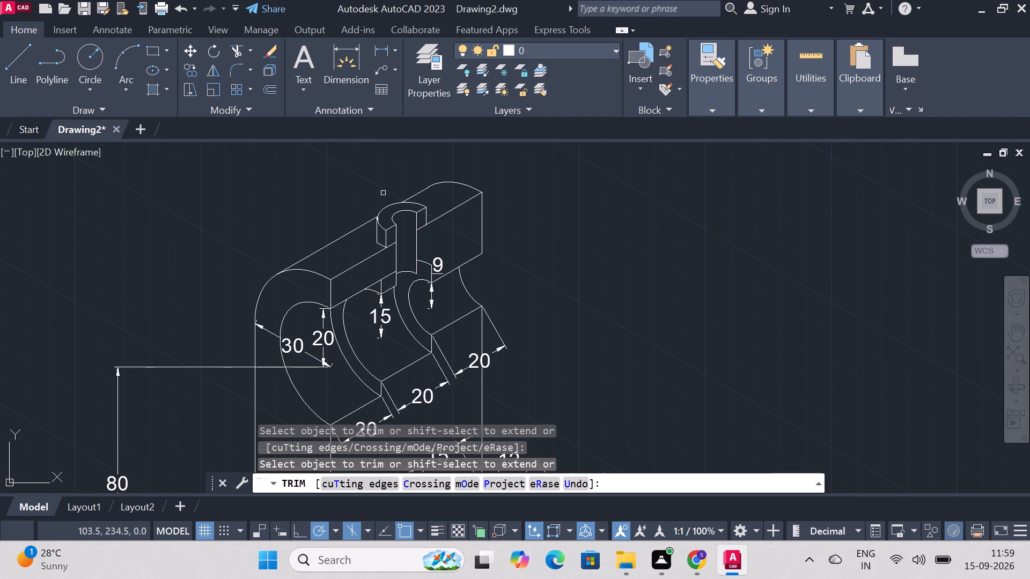
pyautogui.press('Escape')
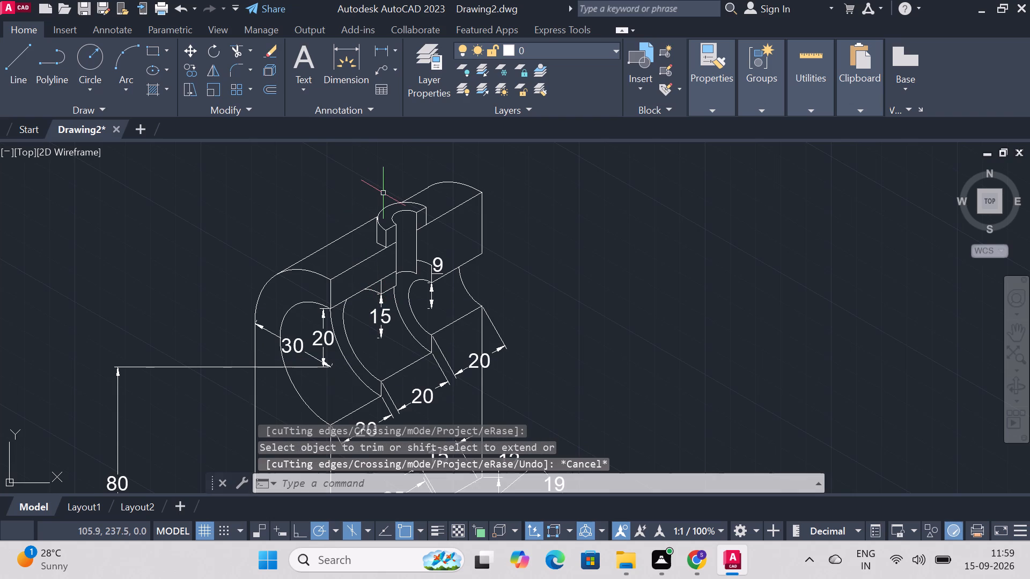
# Dimension the top boss's height vertically along its rear cut edge, placed just outside that edge.
pyautogui.click(340, 86)
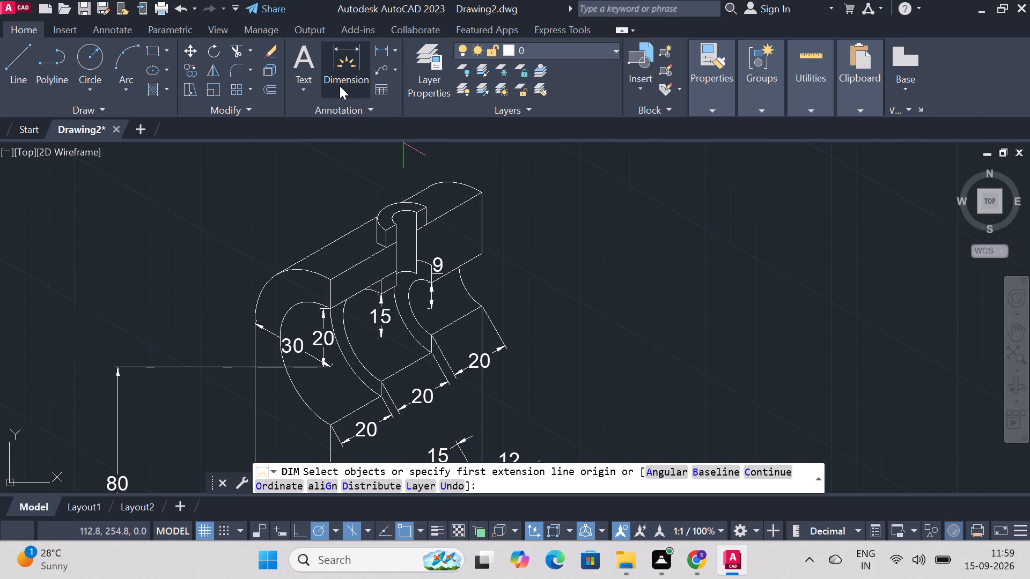
pyautogui.click(424, 221)
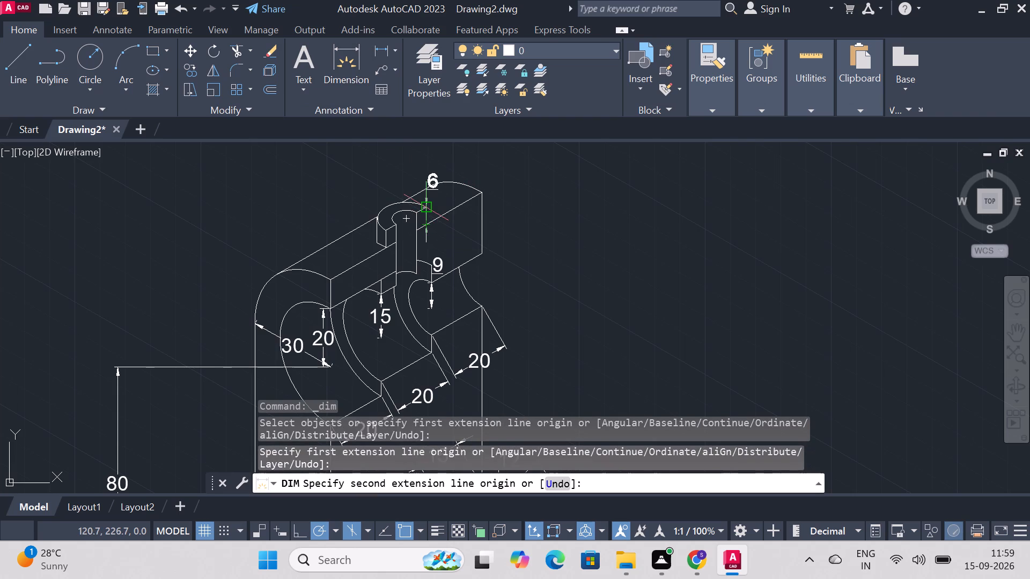
pyautogui.click(423, 204)
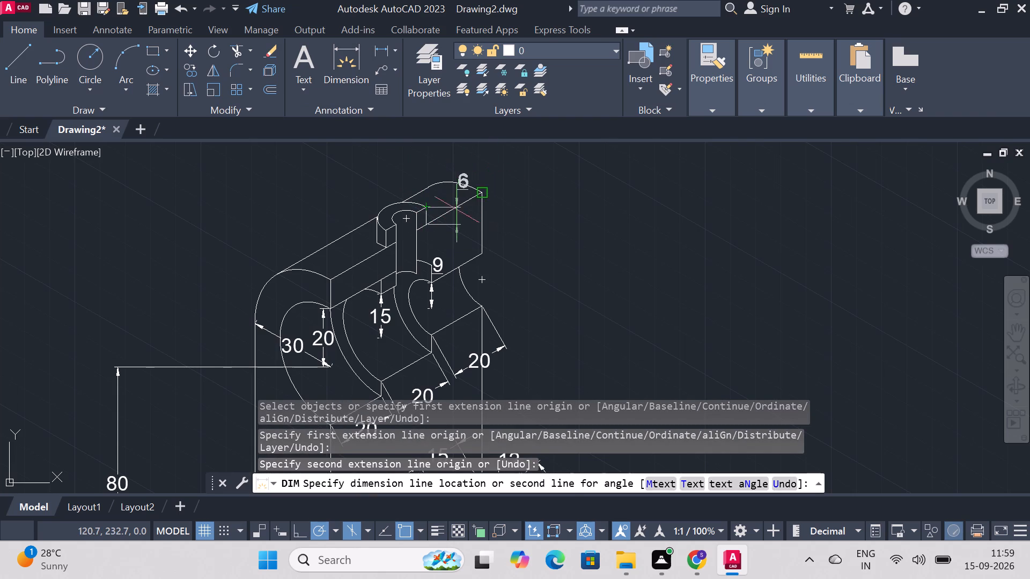
pyautogui.click(432, 223)
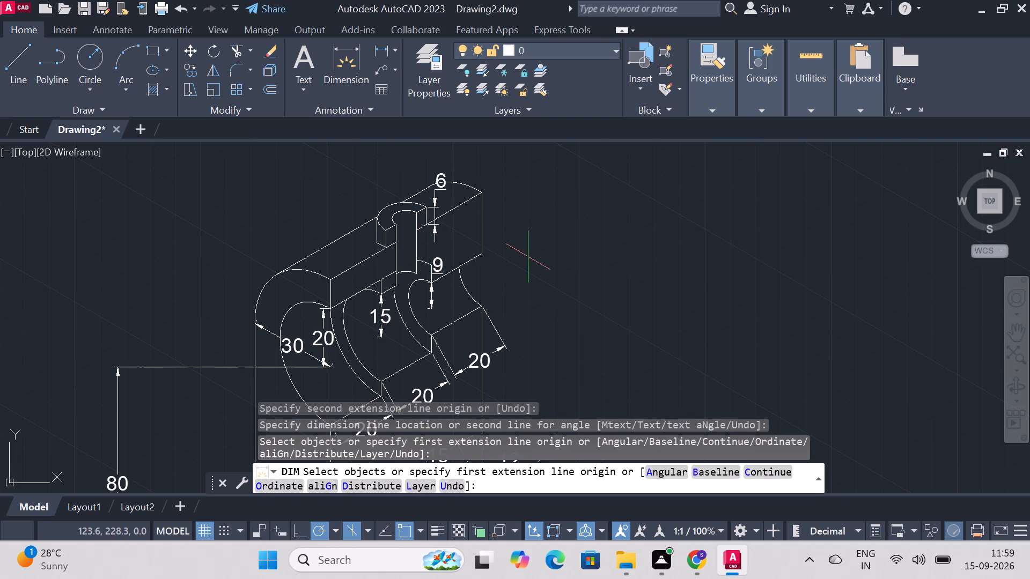
# Dimension the top boss's bore radius from its centre along the 150° isometric direction.
pyautogui.click(333, 60)
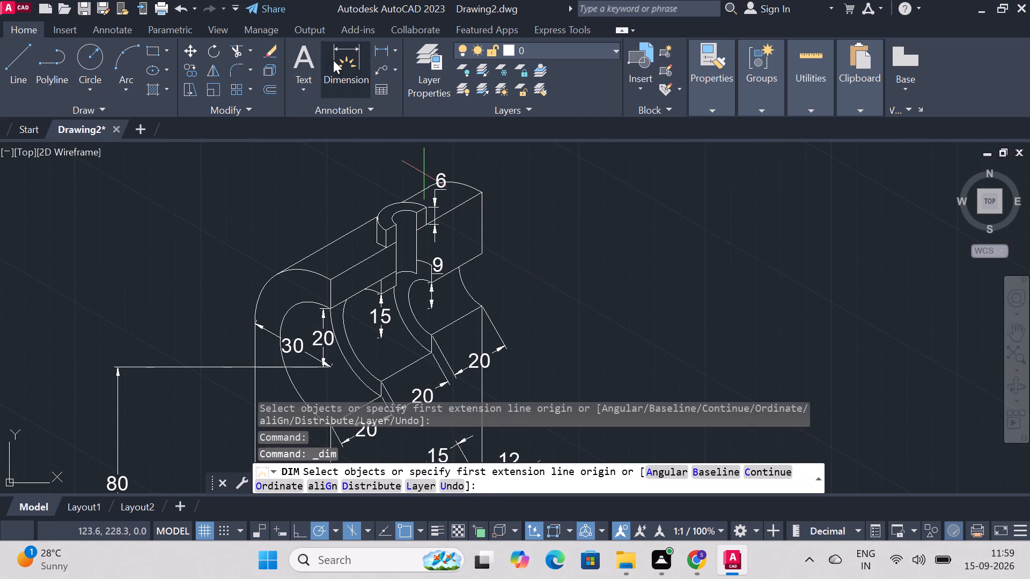
pyautogui.click(402, 215)
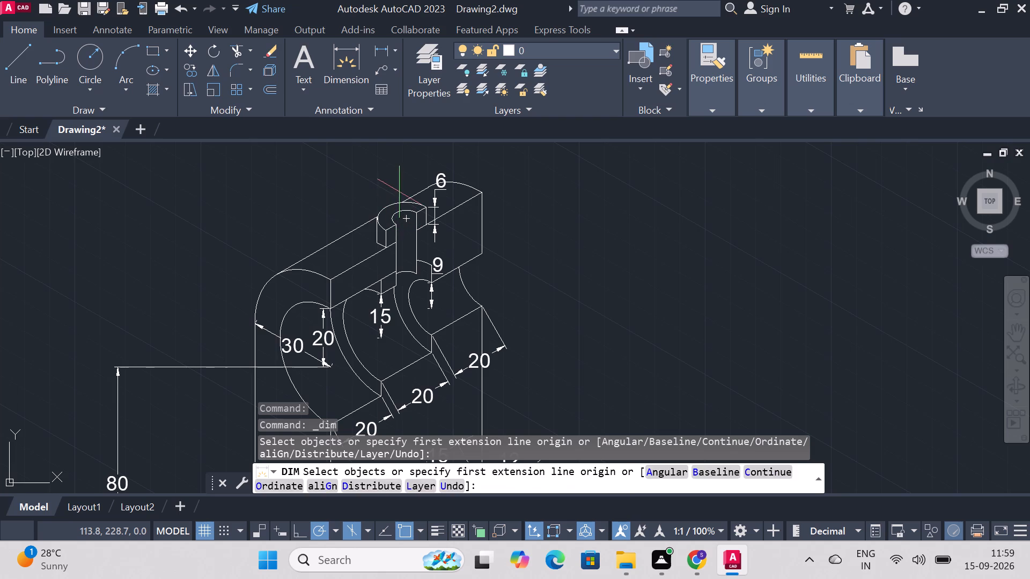
pyautogui.click(402, 214)
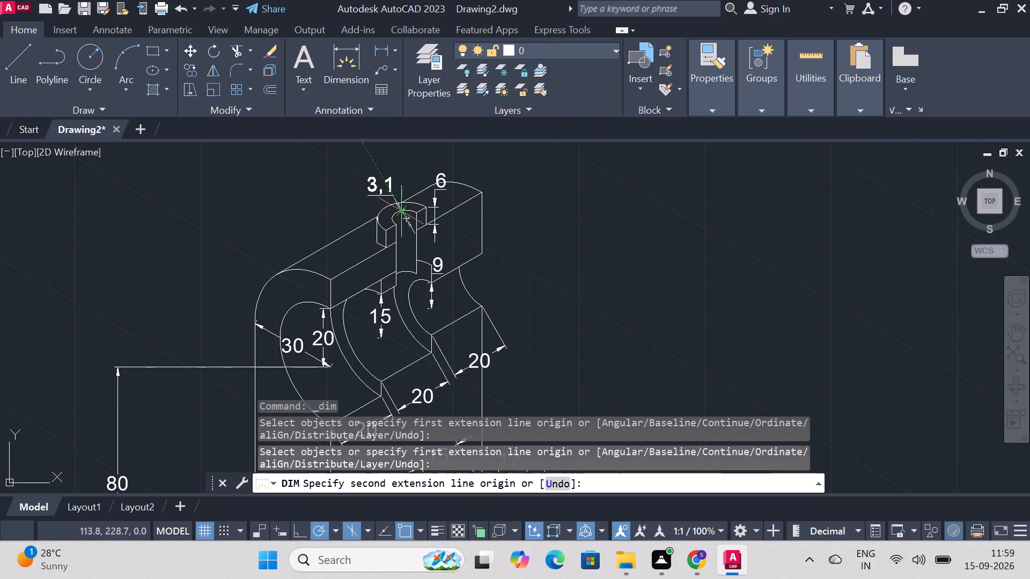
pyautogui.click(398, 213)
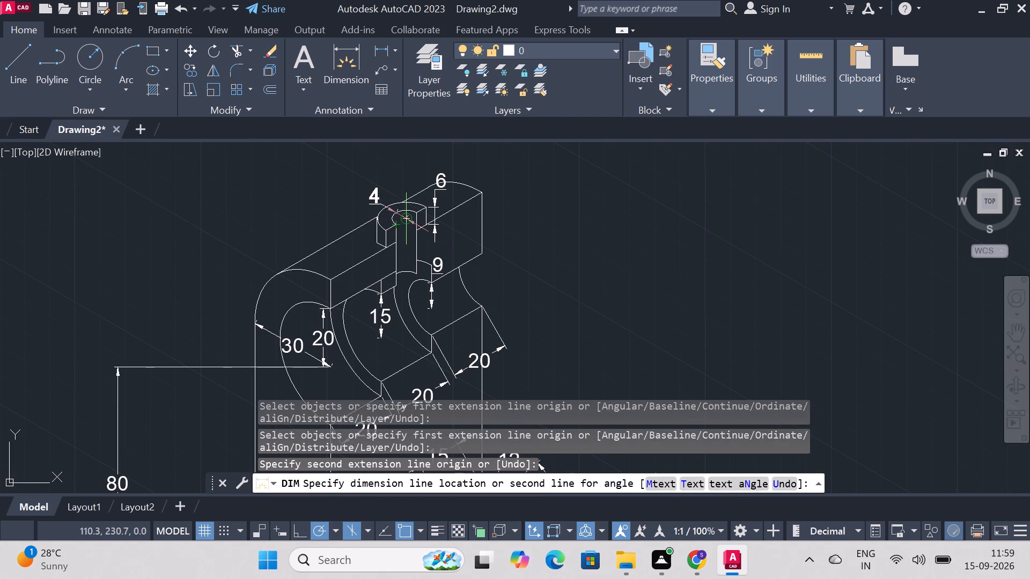
pyautogui.click(408, 218)
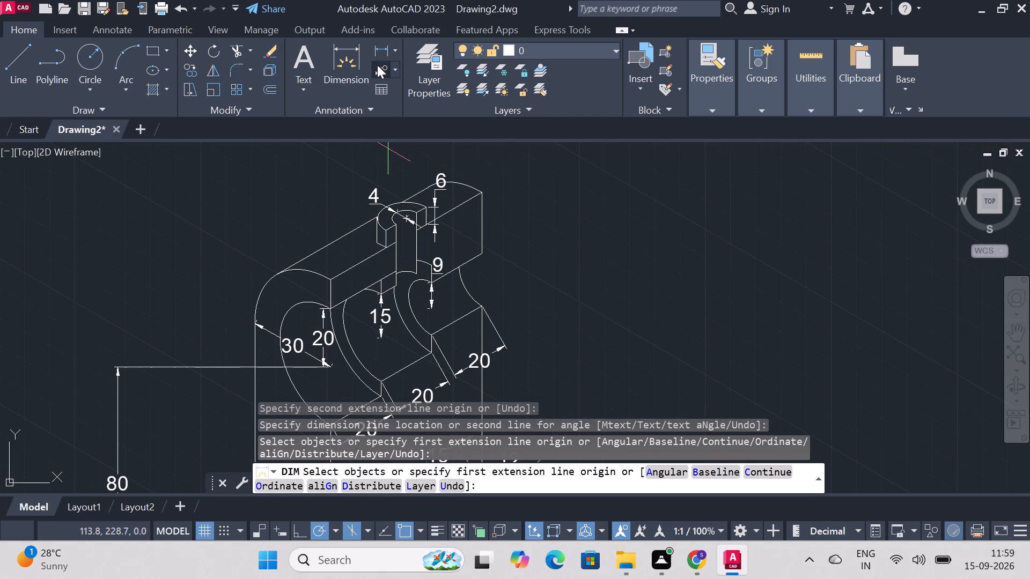
# Dimension the top boss's outer radius from its centre along the 150° isometric direction, placed just behind the boss rim.
pyautogui.click(344, 70)
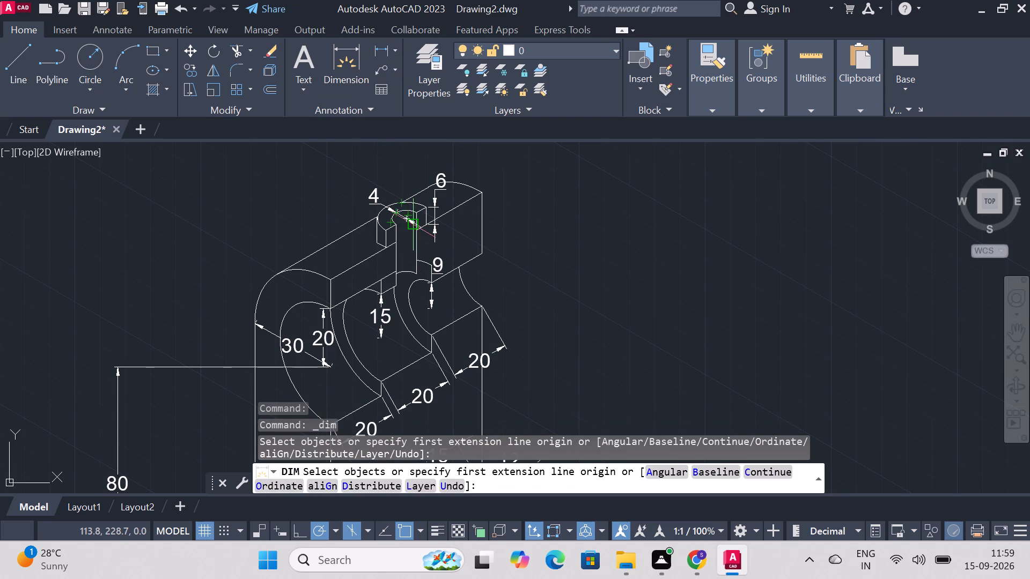
pyautogui.click(406, 216)
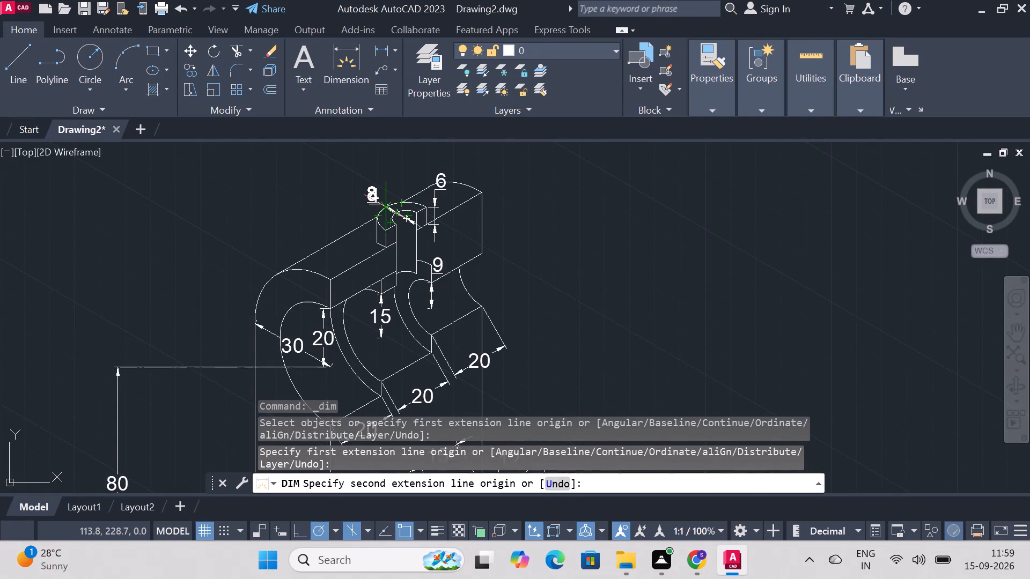
pyautogui.click(388, 204)
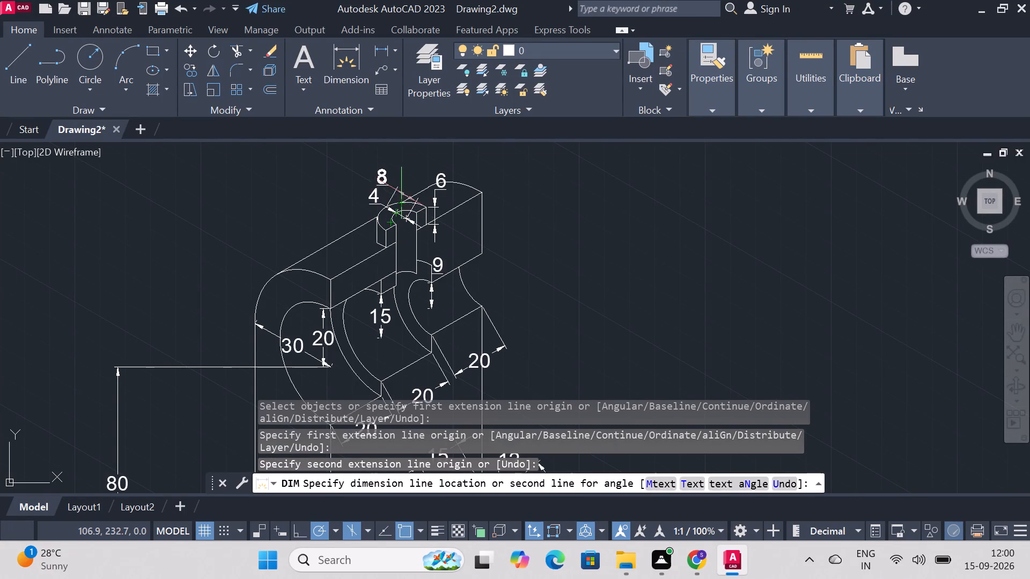
pyautogui.click(401, 192)
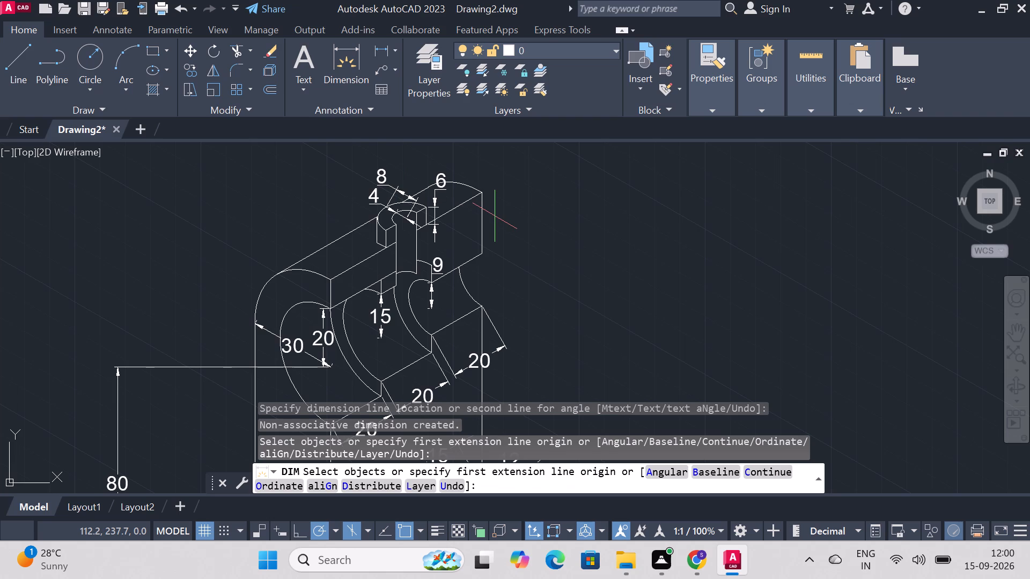
pyautogui.press('Escape')
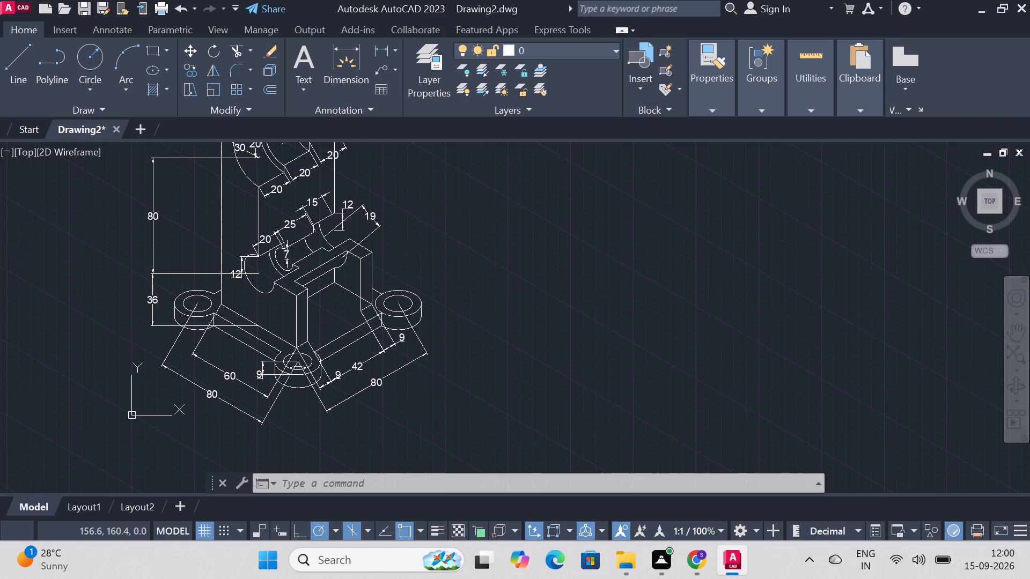
# Dimension the outer radius of the base's right-hand lug from its centre along the 30° direction, placed behind the lug.
pyautogui.click(344, 80)
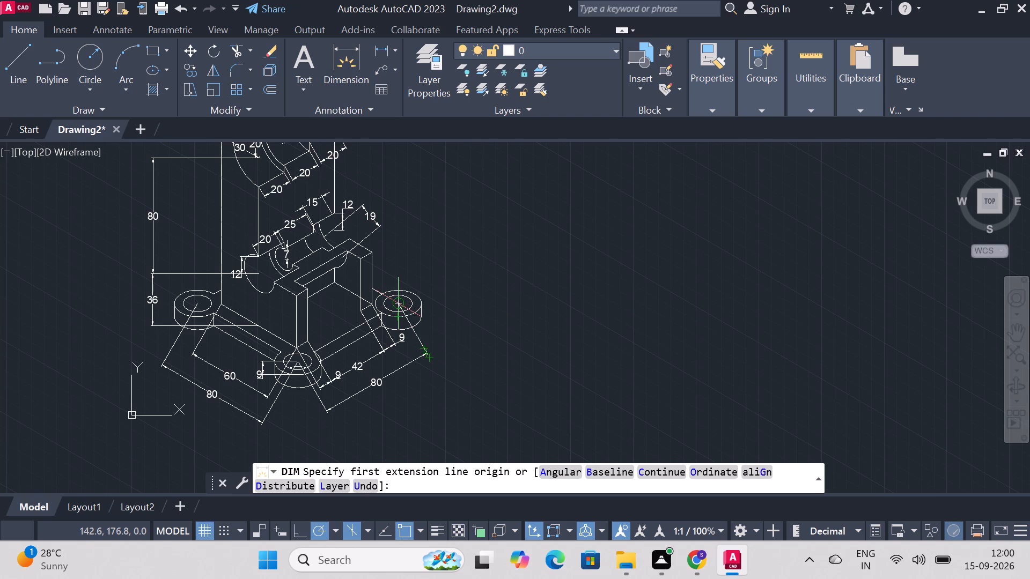
pyautogui.click(395, 306)
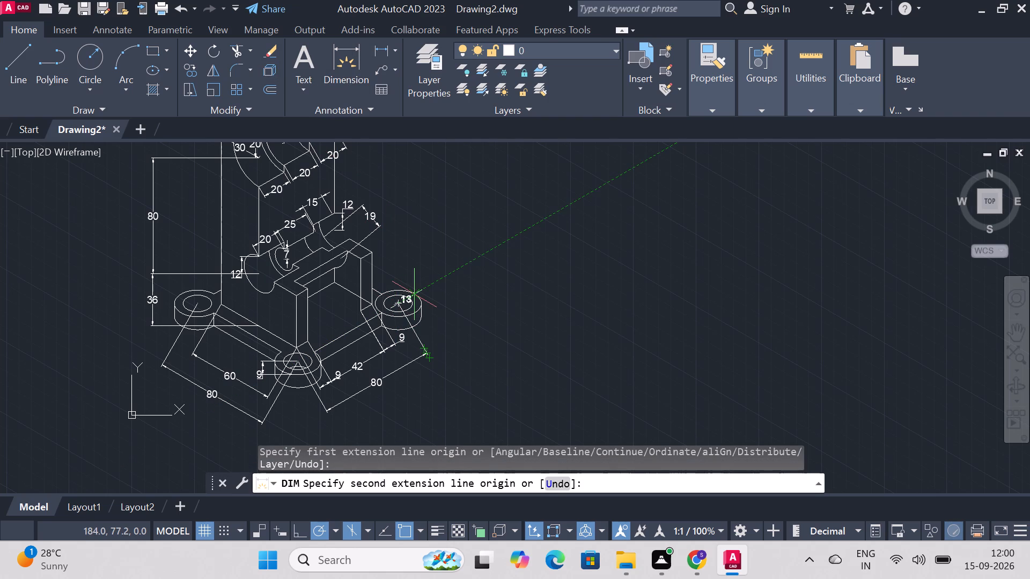
pyautogui.click(417, 290)
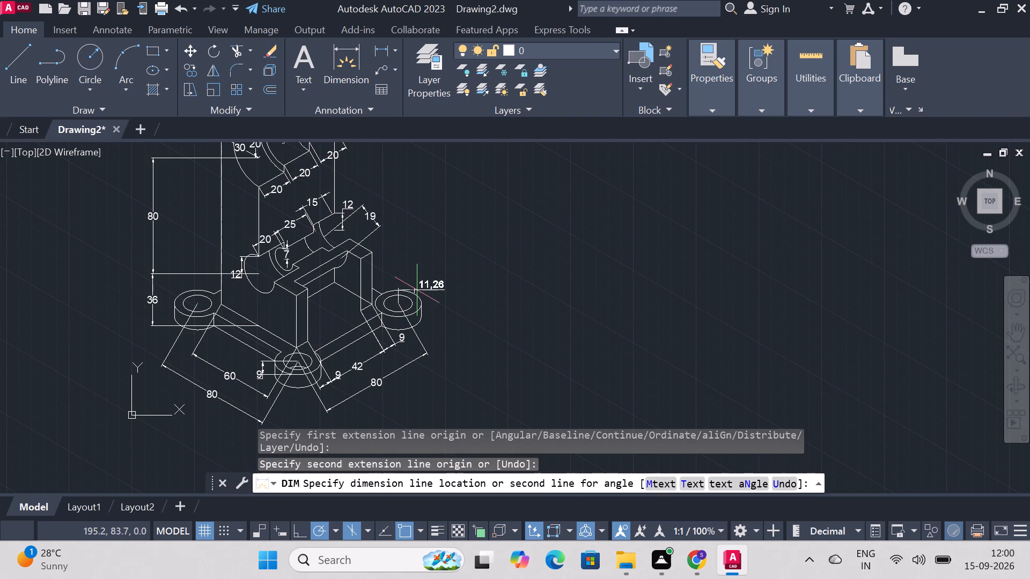
pyautogui.click(390, 284)
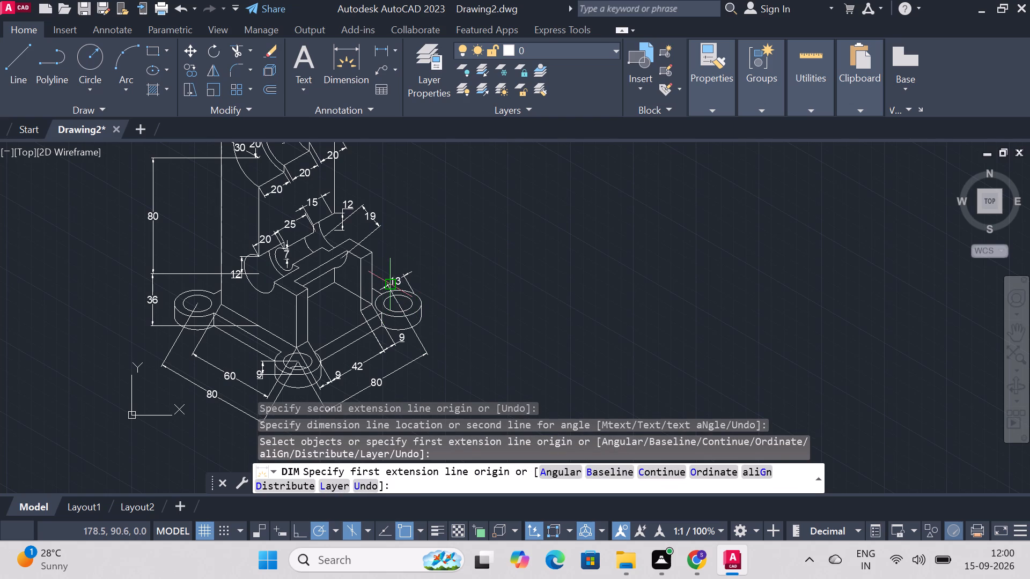
# Dimension the hole radius of the same right-hand lug along the 30° direction, placed in front of the lug.
pyautogui.click(396, 303)
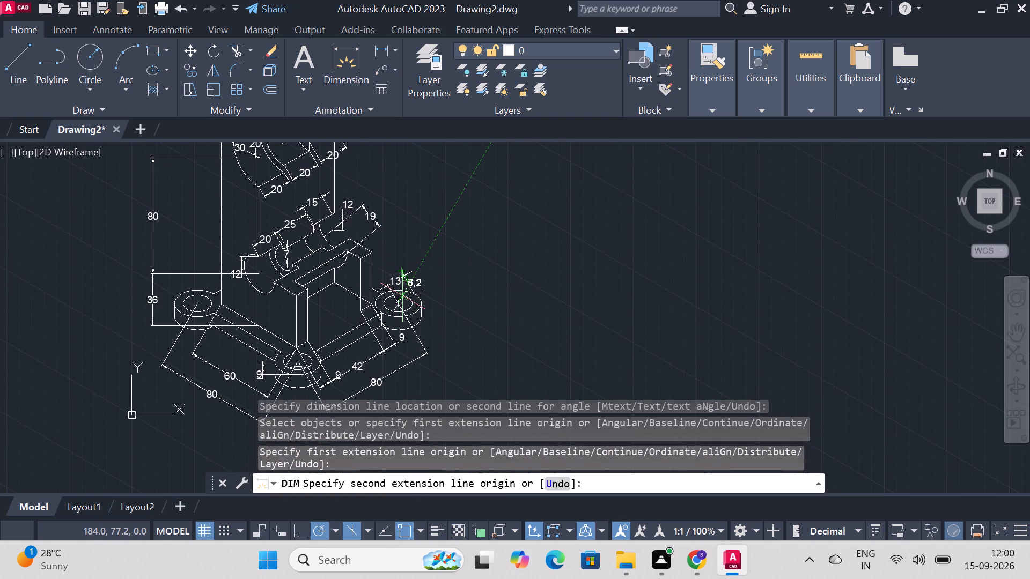
pyautogui.click(409, 300)
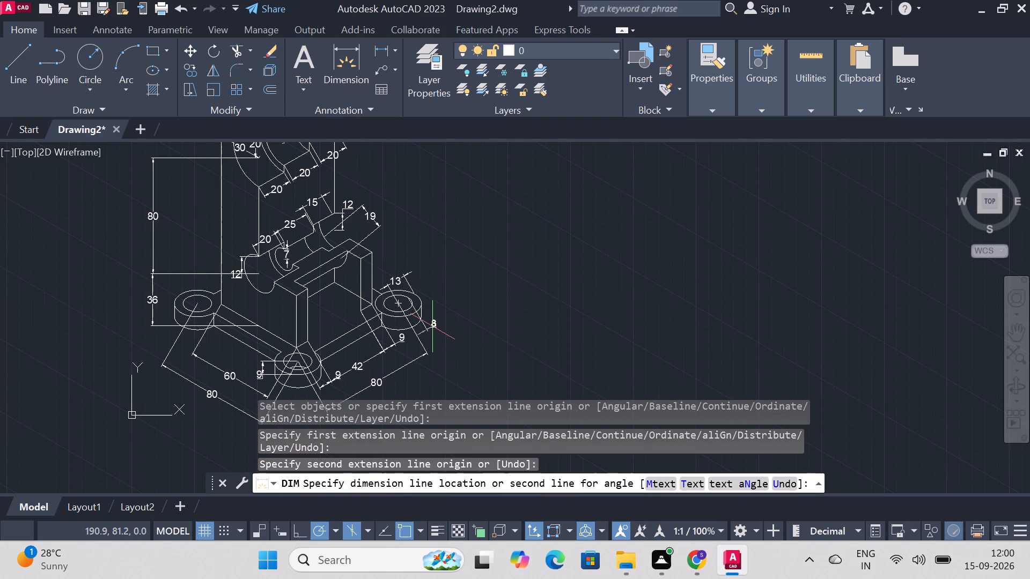
pyautogui.click(432, 327)
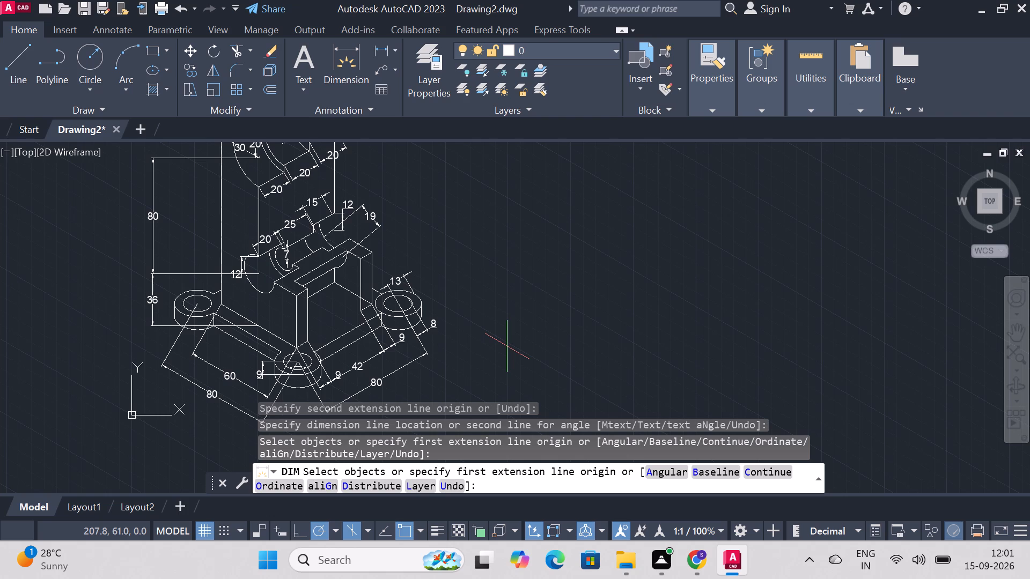
pyautogui.press('Escape')
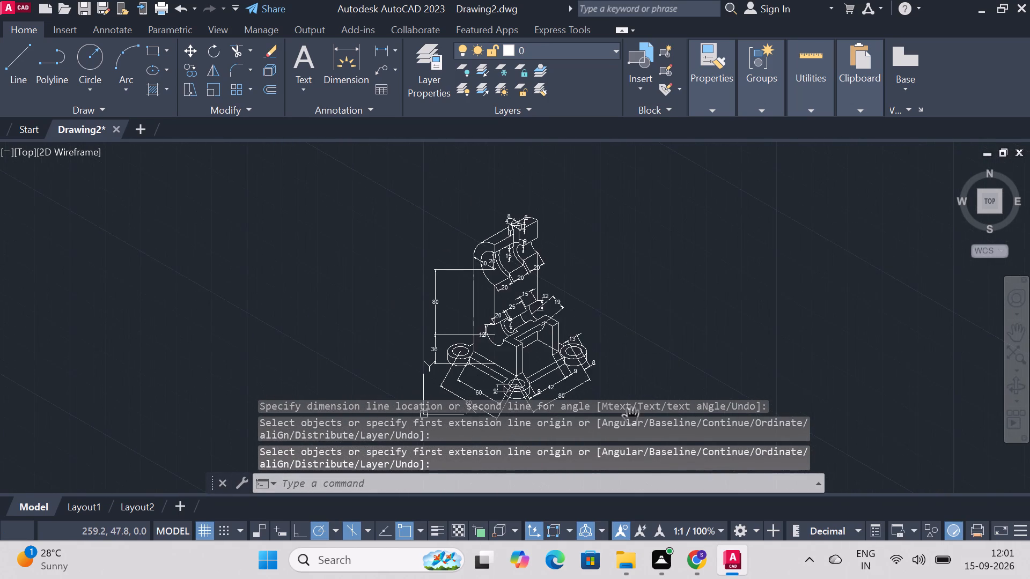
# Turn off the log file with the LOGFILEOFF command.
pyautogui.write('log')
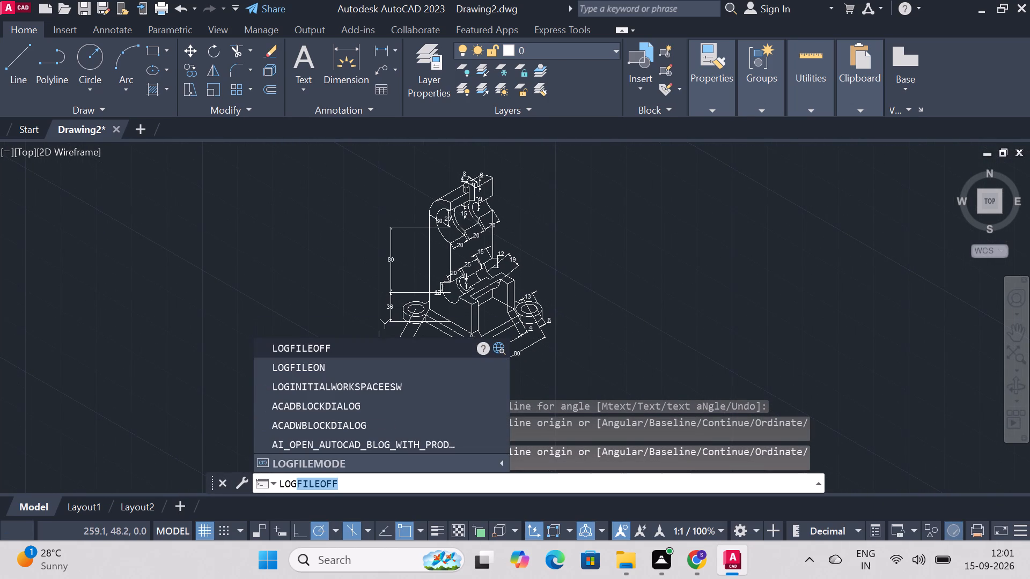
pyautogui.press('Return')
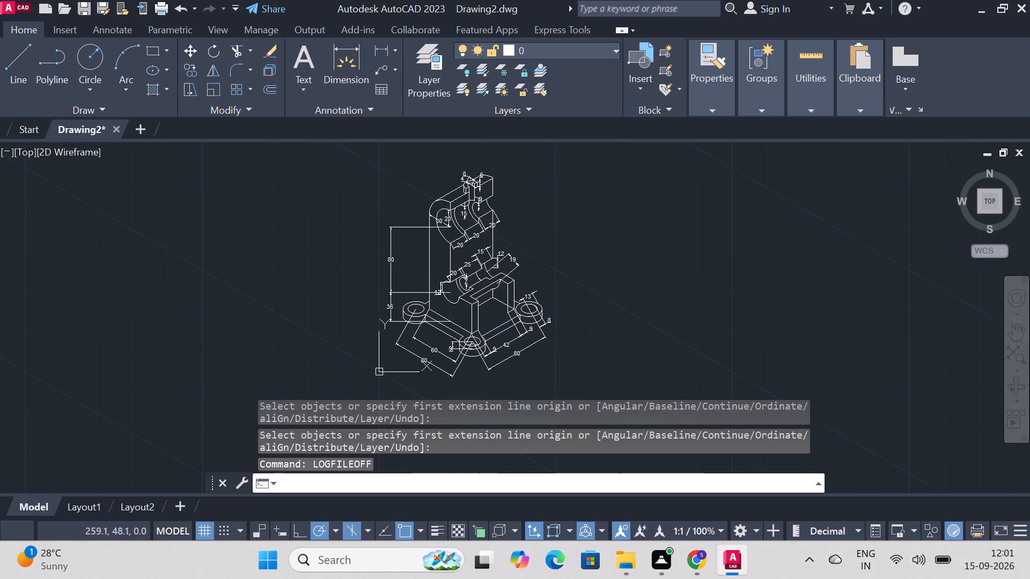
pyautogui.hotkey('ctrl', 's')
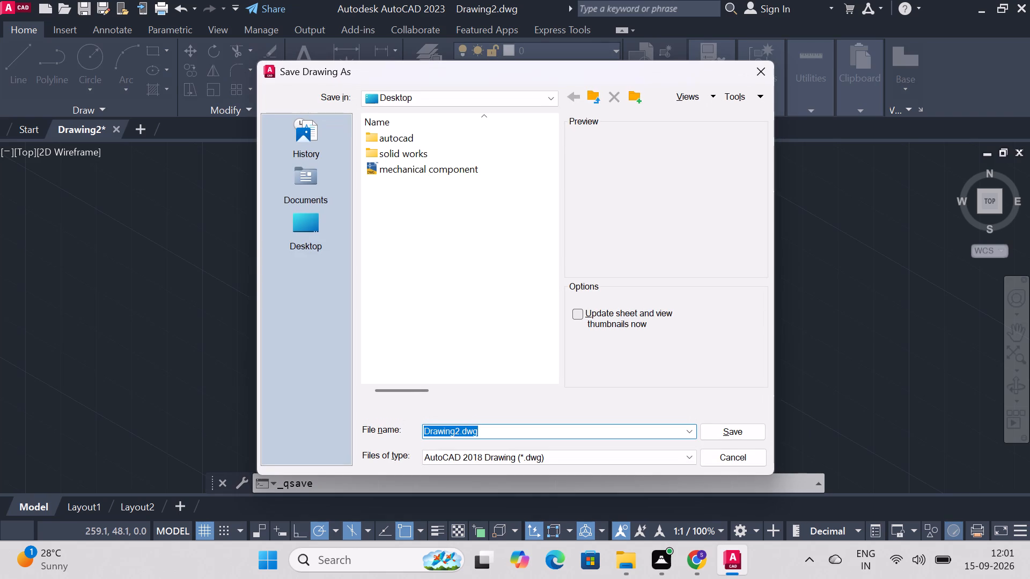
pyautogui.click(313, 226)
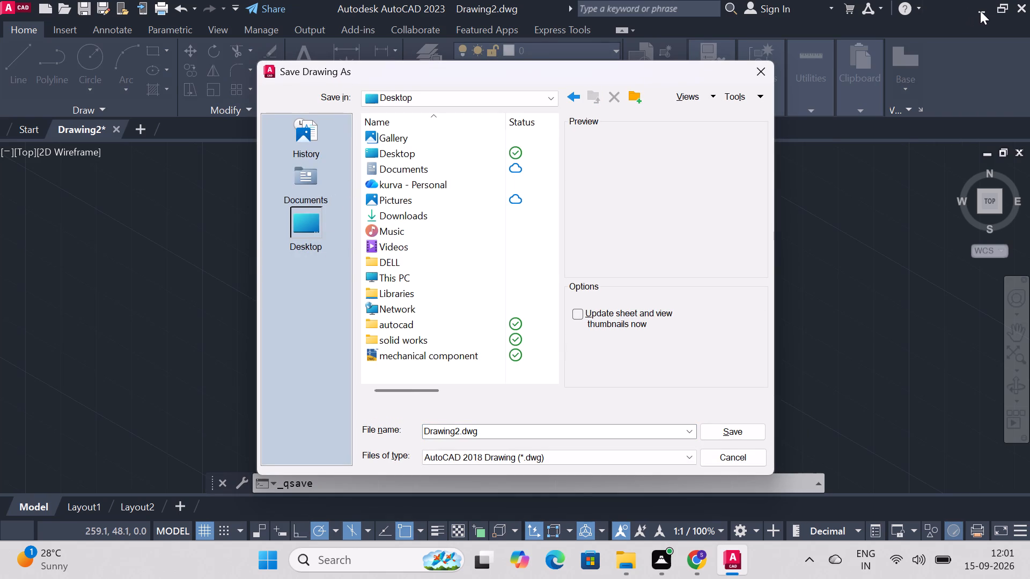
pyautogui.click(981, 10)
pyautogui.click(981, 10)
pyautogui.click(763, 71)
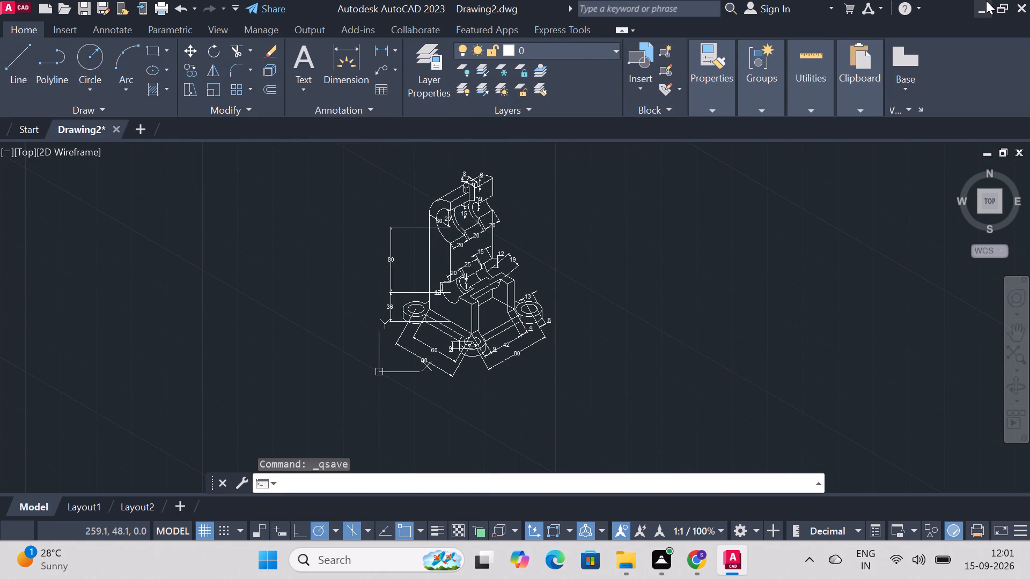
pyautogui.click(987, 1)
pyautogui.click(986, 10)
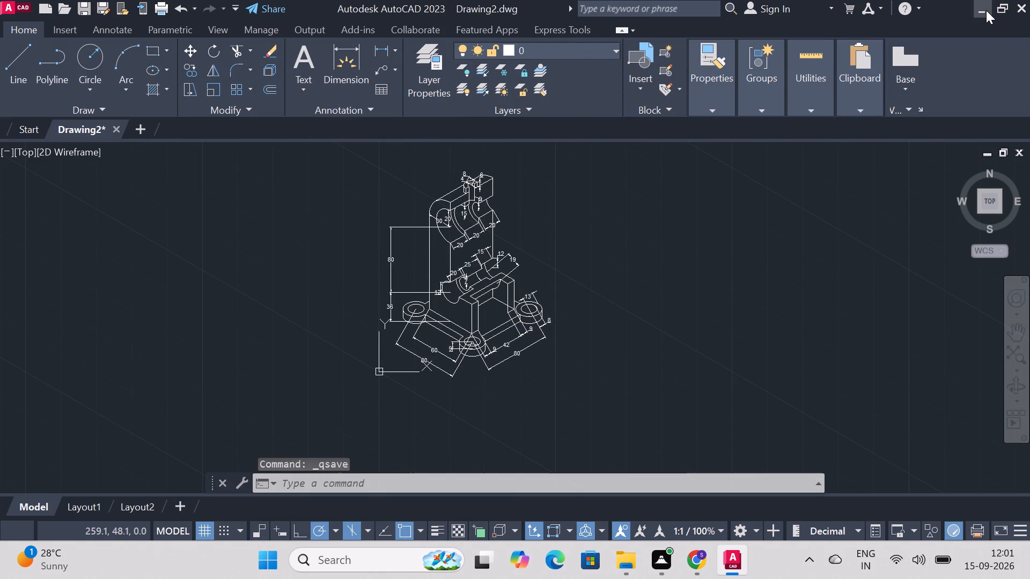
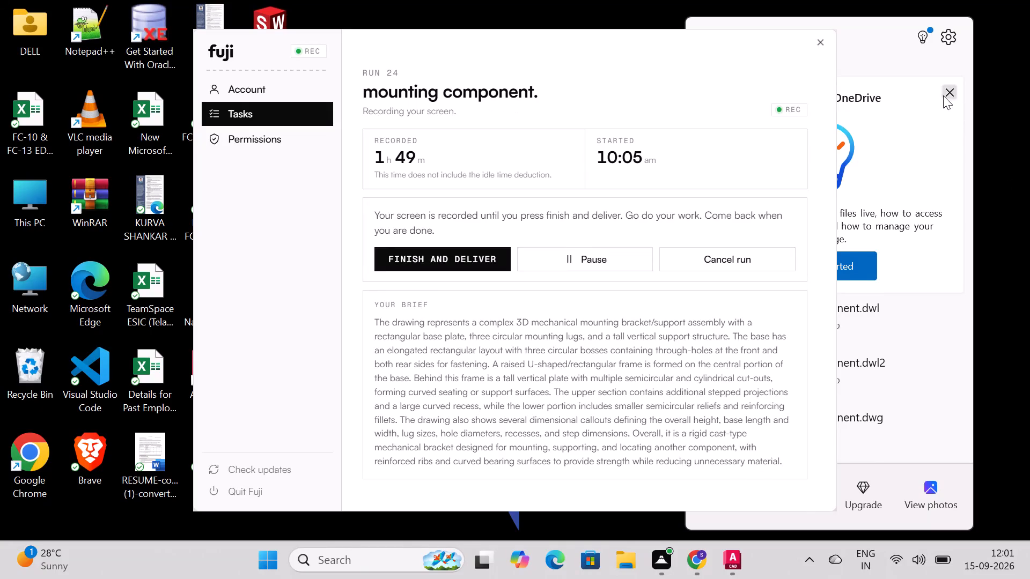
# Dismiss the OneDrive pop-up and delete the old mechanical component DWG, model PDF and BAK files from the desktop.
pyautogui.click(946, 95)
pyautogui.click(1018, 348)
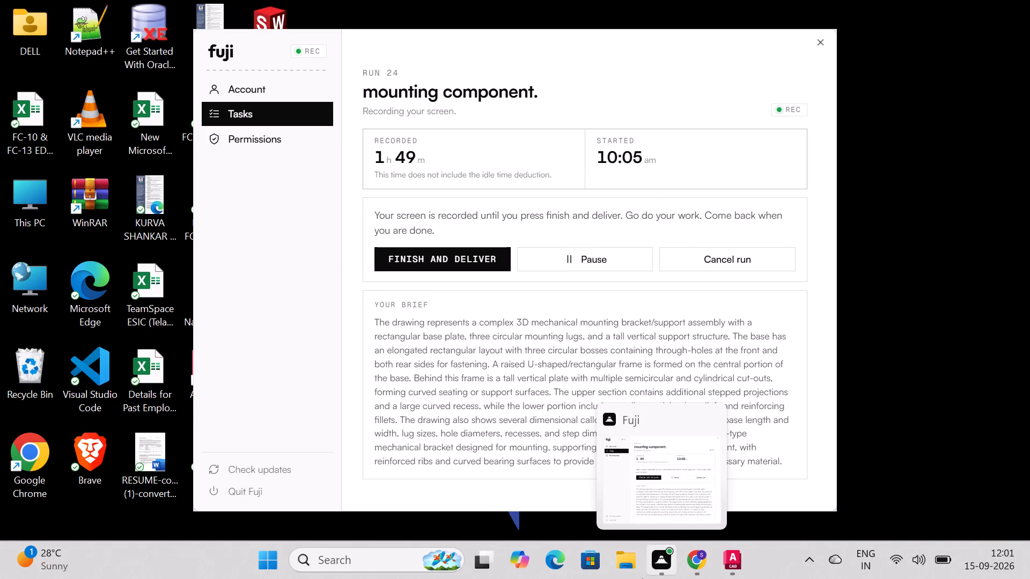
pyautogui.click(1029, 573)
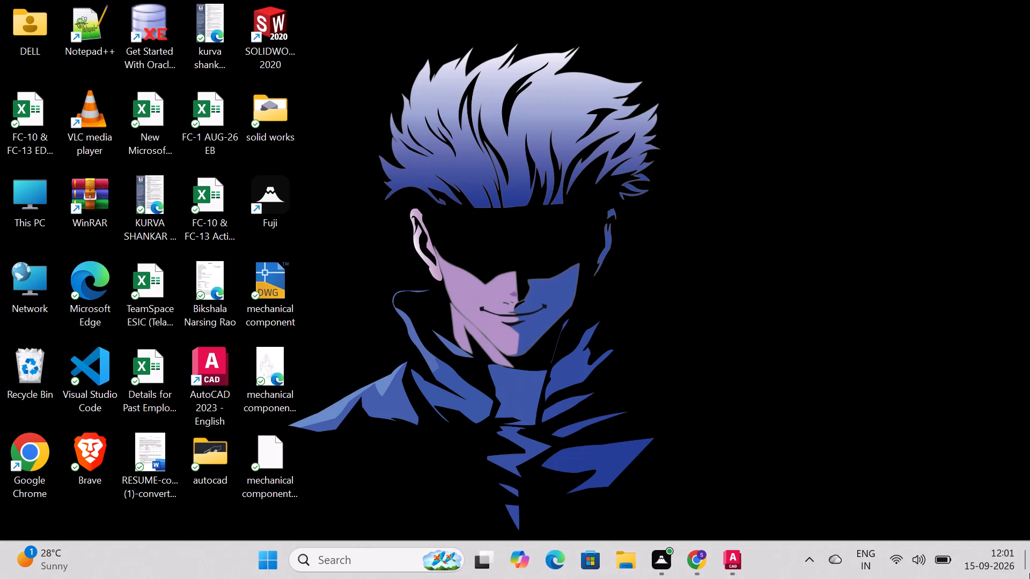
pyautogui.click(277, 301)
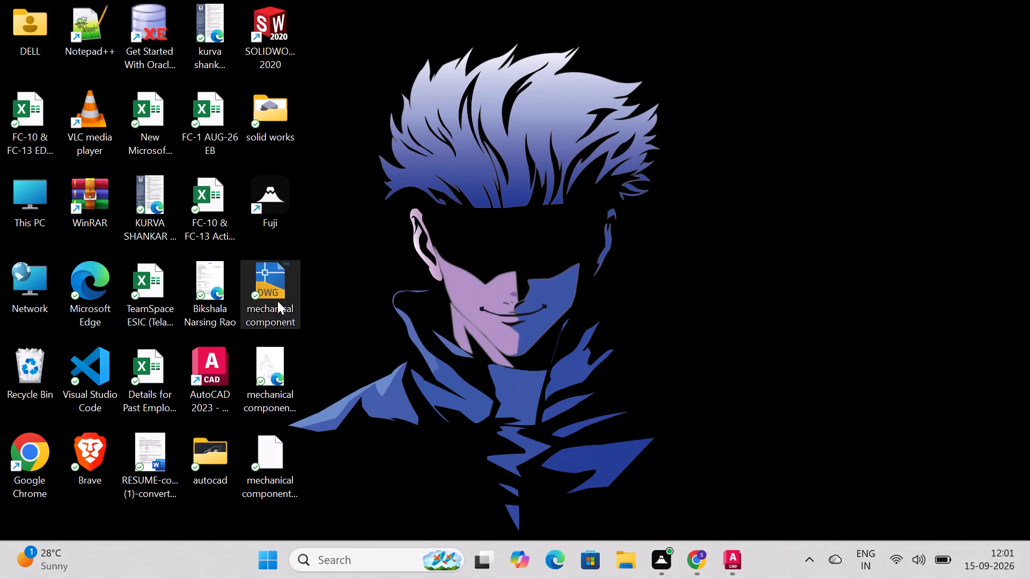
pyautogui.press('Delete')
pyautogui.click(270, 354)
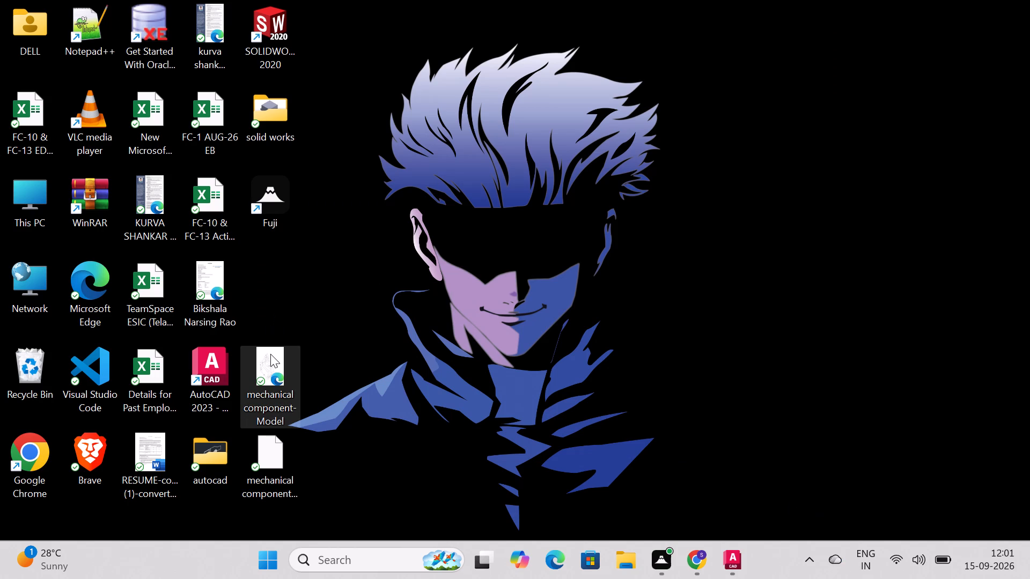
pyautogui.press('Delete')
pyautogui.click(263, 457)
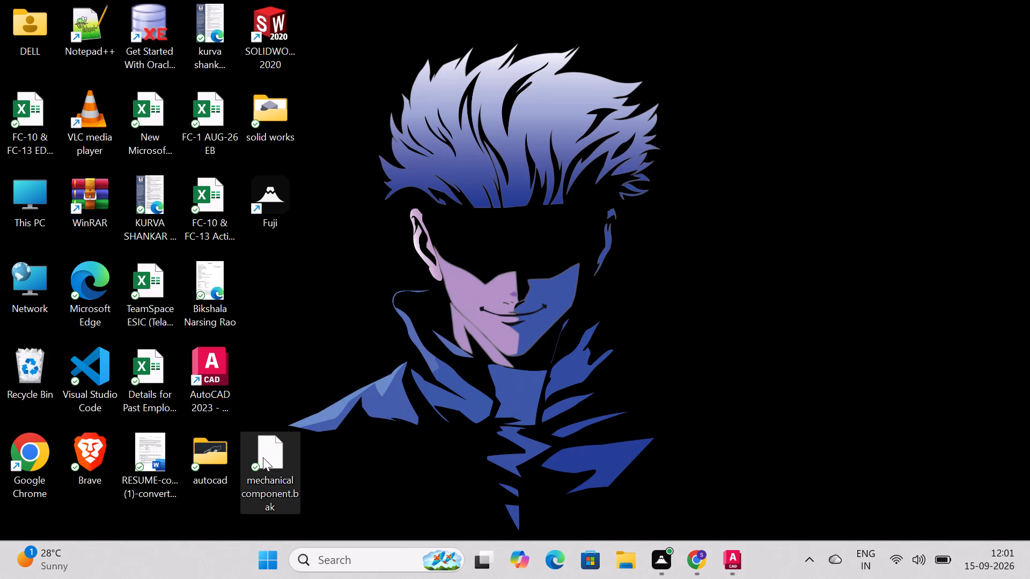
pyautogui.press('Delete')
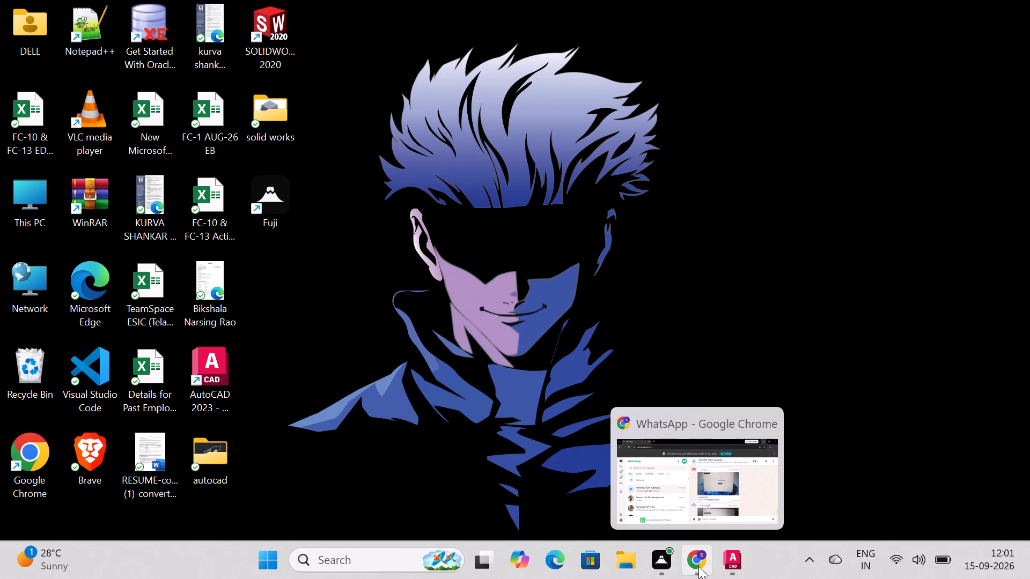
# Switch to AutoCAD and save the bracket drawing to the Desktop as "mechanical component" in AutoCAD 2018 DWG format.
pyautogui.click(720, 565)
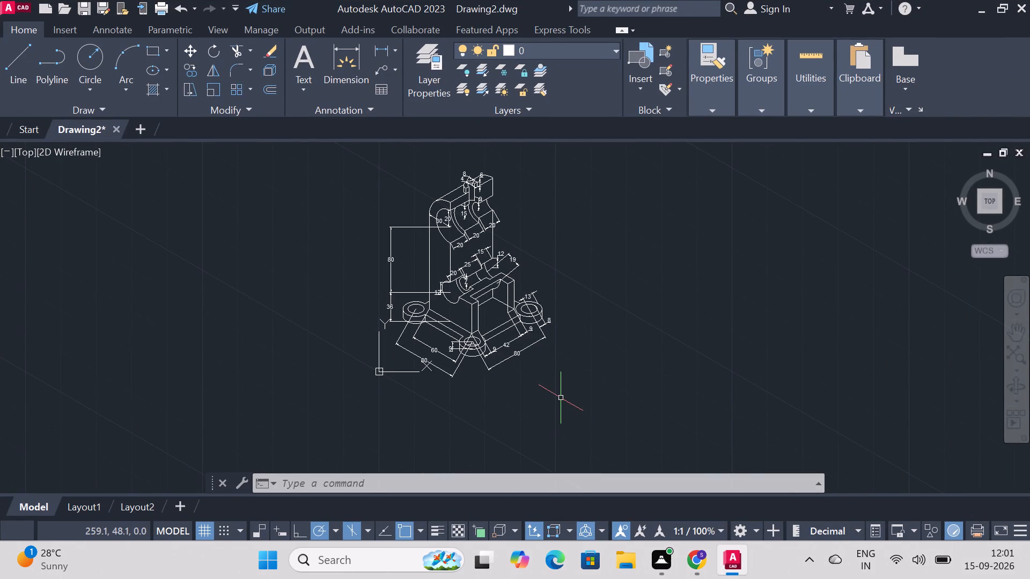
pyautogui.hotkey('ctrl', 's')
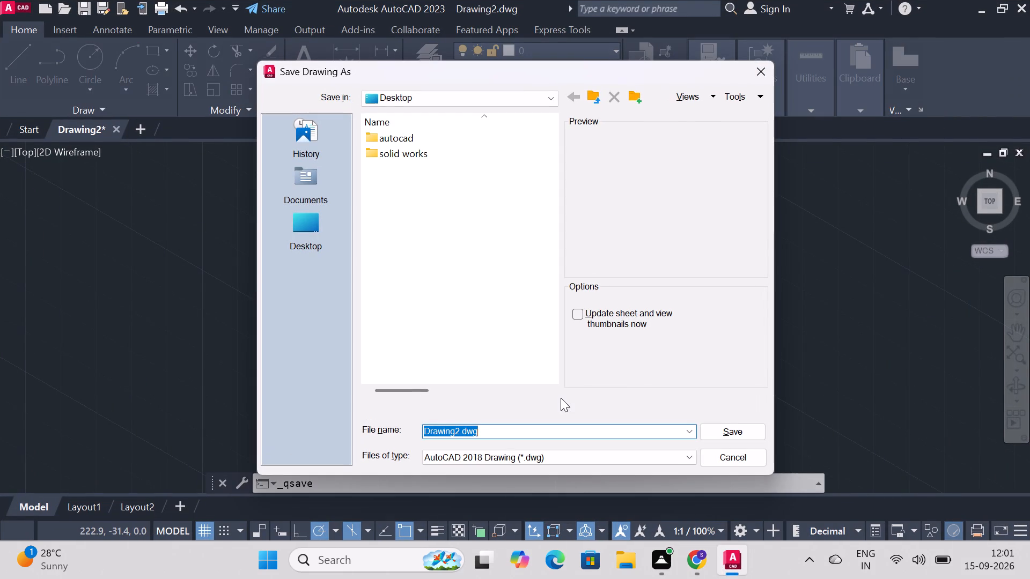
pyautogui.press('BackSpace')
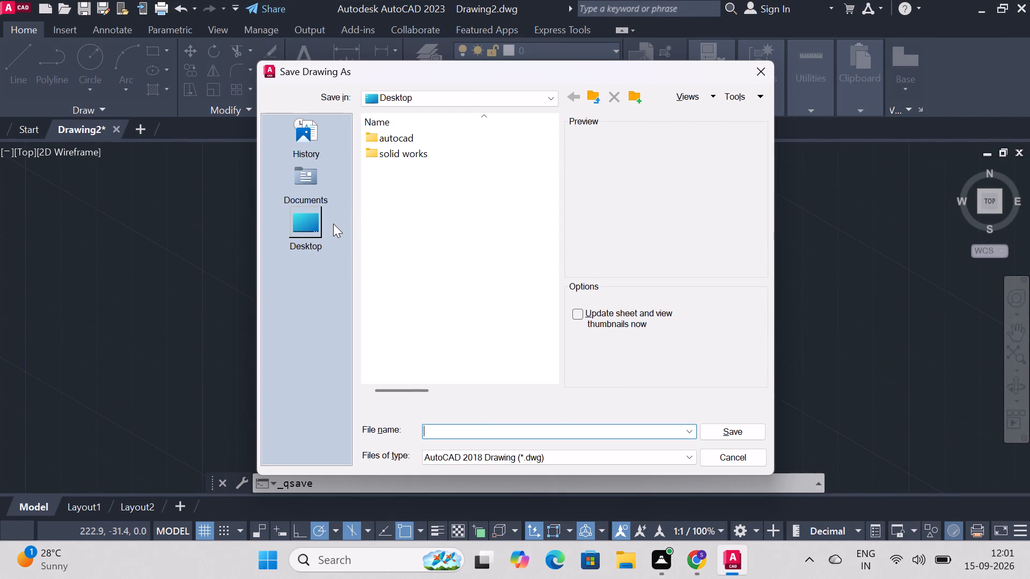
pyautogui.click(331, 224)
pyautogui.click(466, 430)
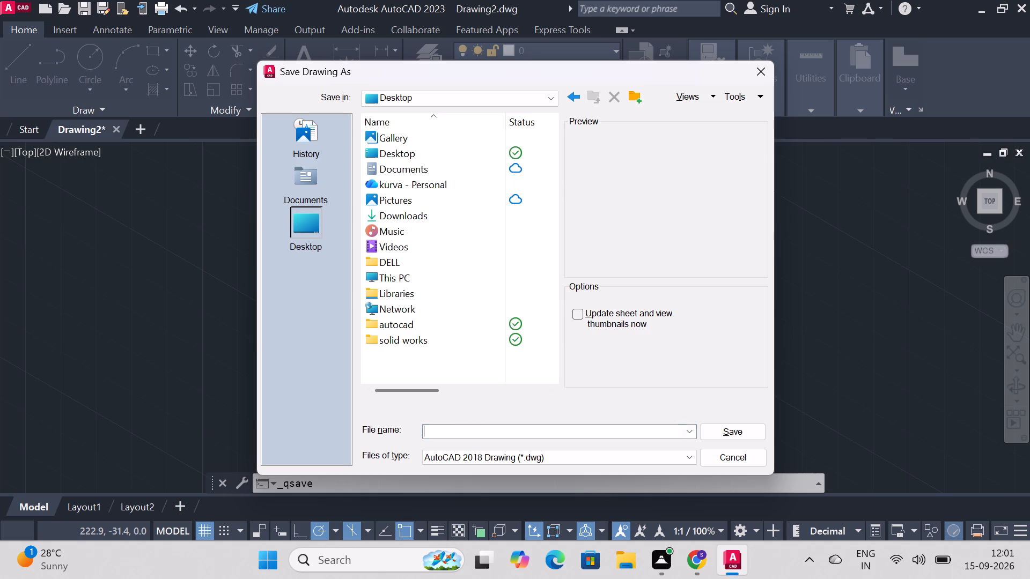
pyautogui.write('mechaniv')
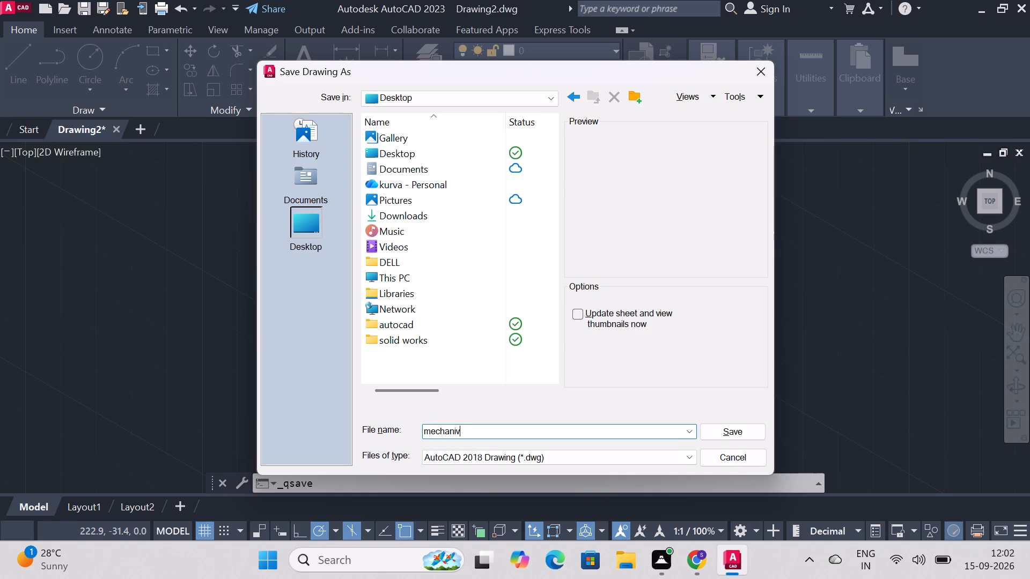
pyautogui.press('BackSpace')
pyautogui.write('ca')
pyautogui.press('l')
pyautogui.press('space')
pyautogui.write('com')
pyautogui.write('ponent')
pyautogui.click(737, 427)
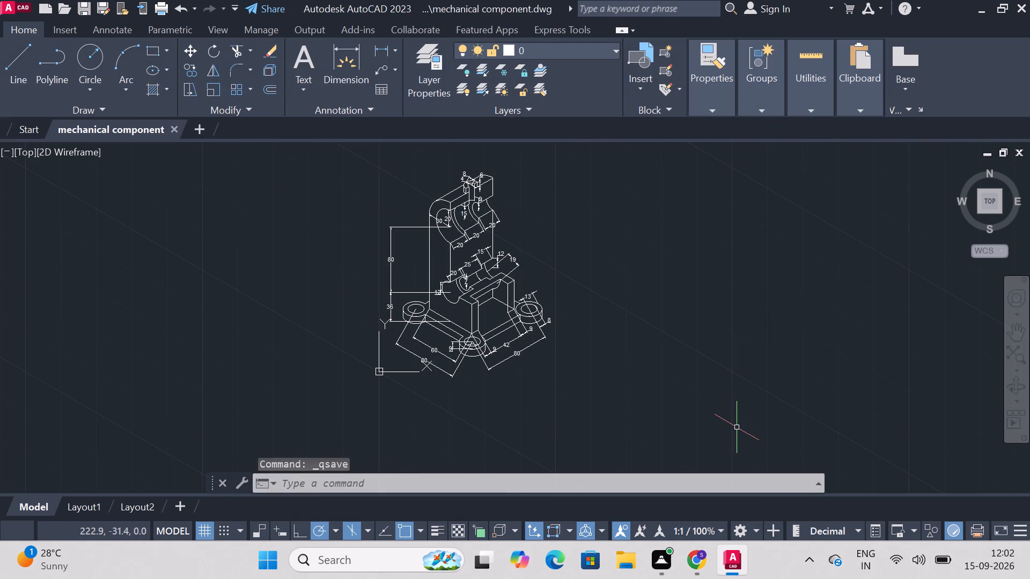
pyautogui.hotkey('ctrl', 's')
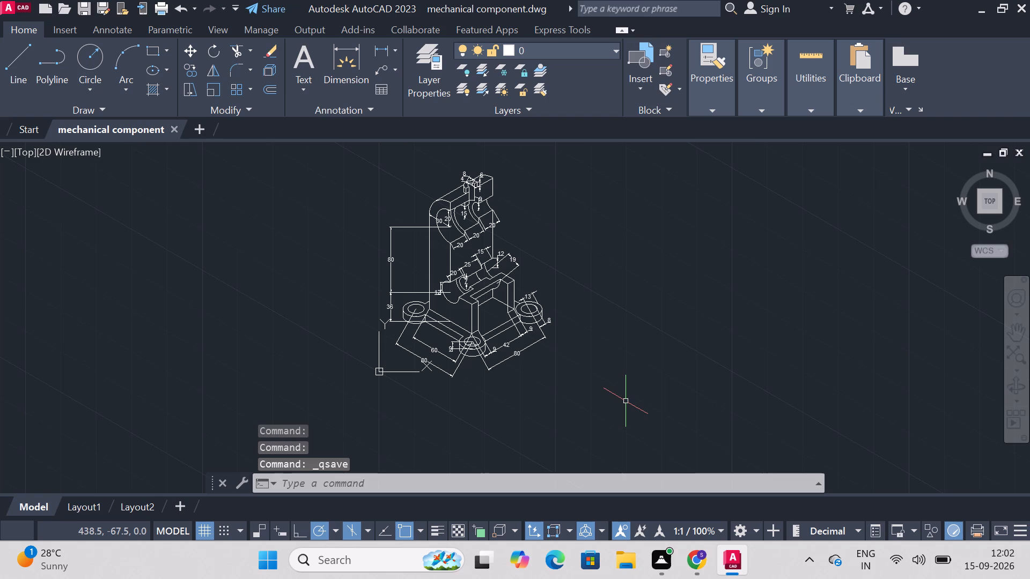
# Set up a plot with the DWG To PDF.pc3 plotter, a window around the whole dimensioned bracket, and landscape orientation.
pyautogui.write('plot')
pyautogui.press('Return')
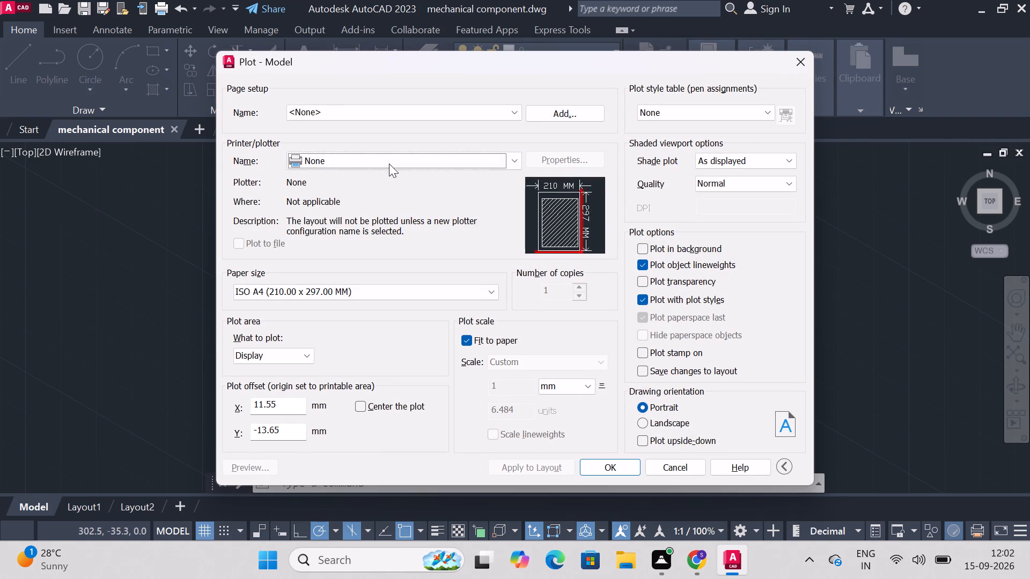
pyautogui.click(389, 160)
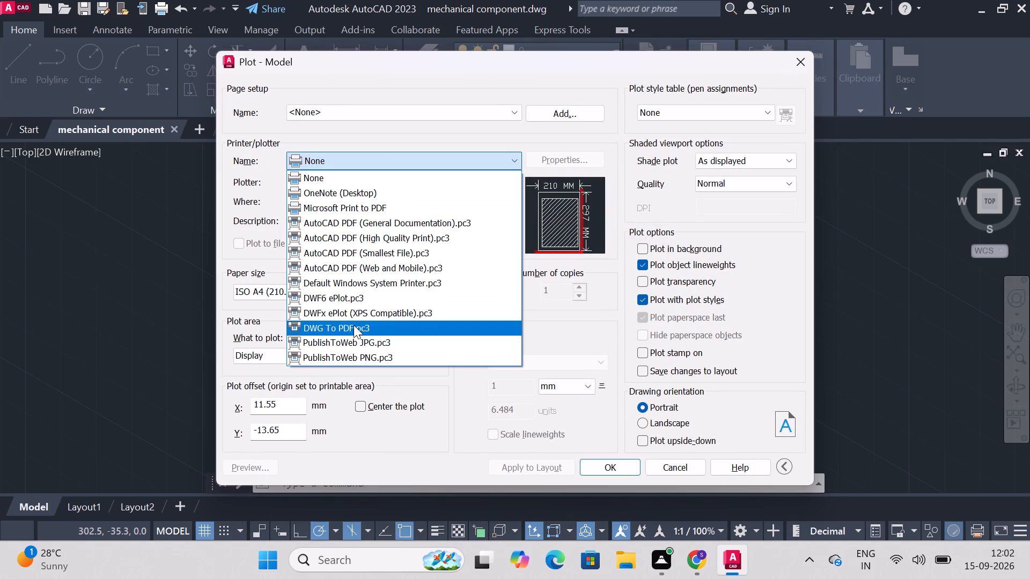
pyautogui.click(353, 325)
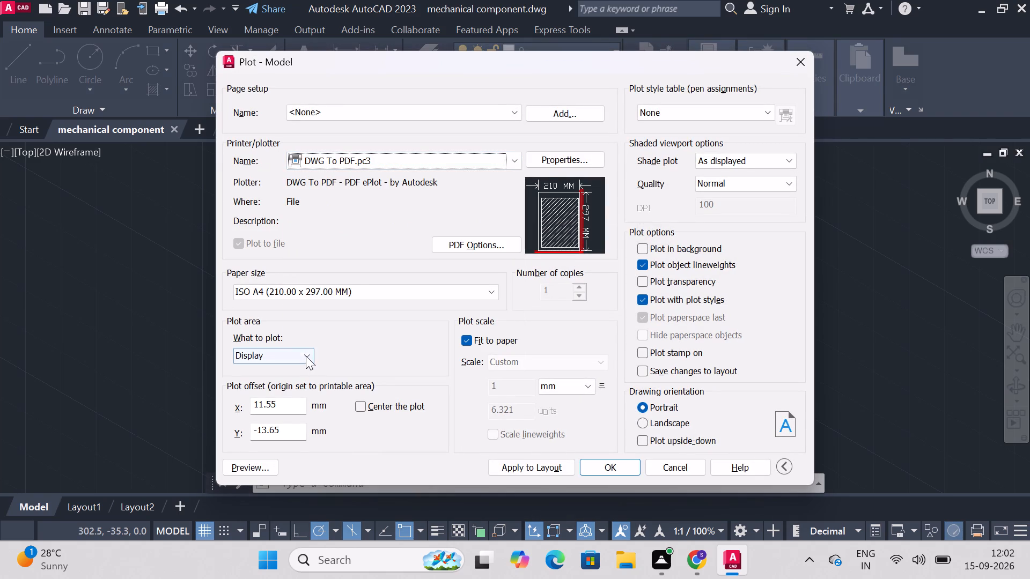
pyautogui.click(306, 355)
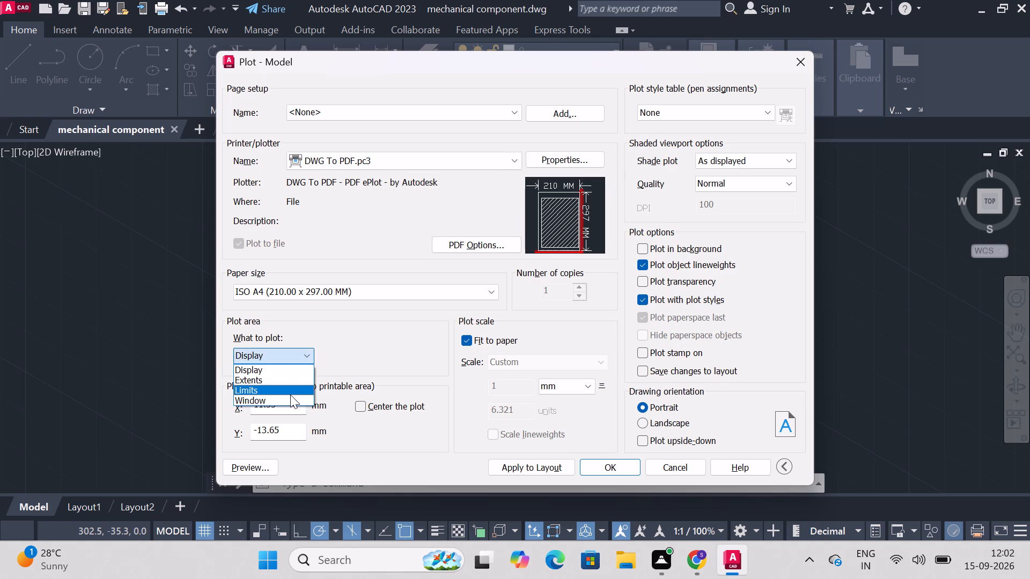
pyautogui.click(279, 400)
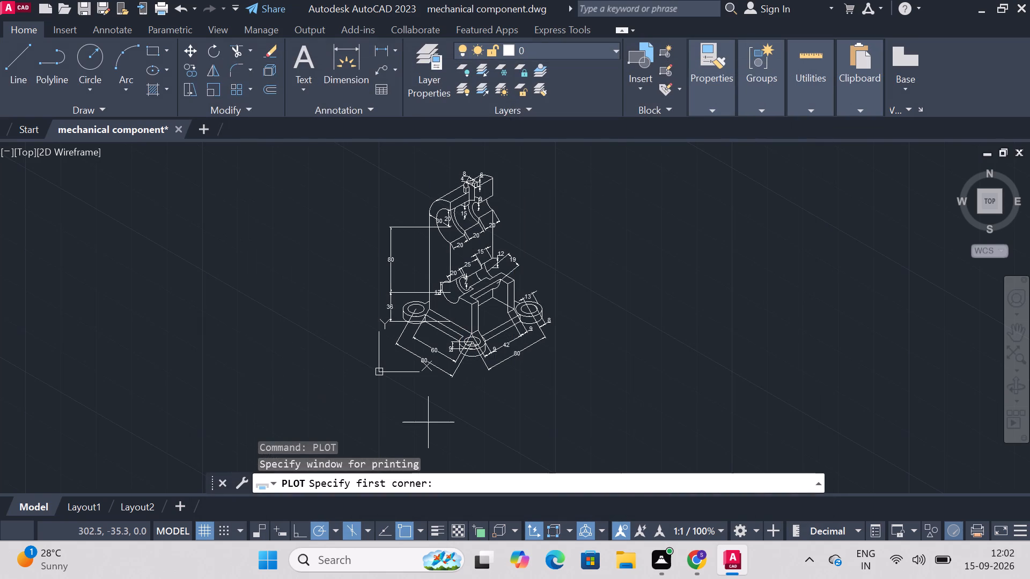
pyautogui.click(333, 153)
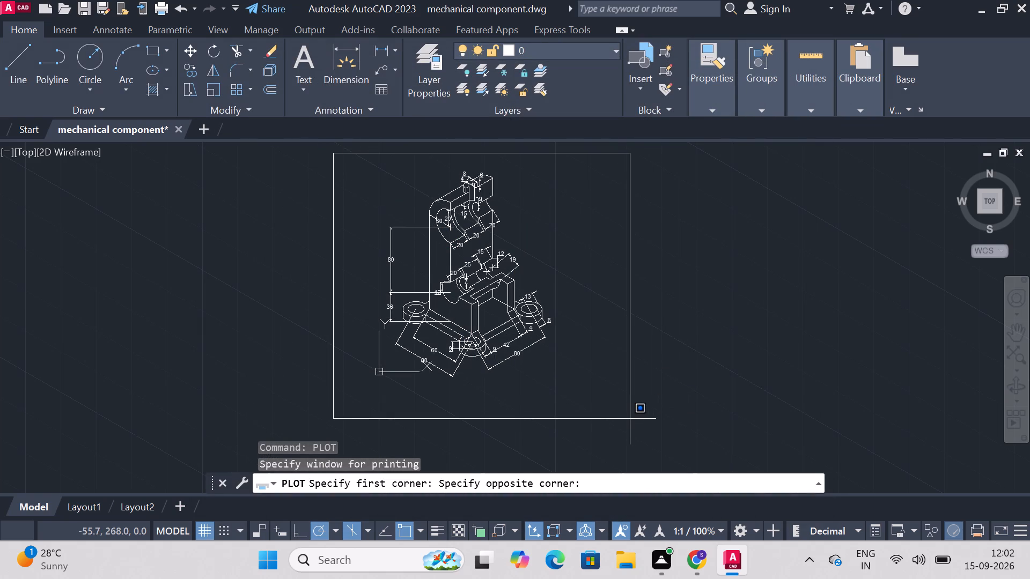
pyautogui.click(621, 415)
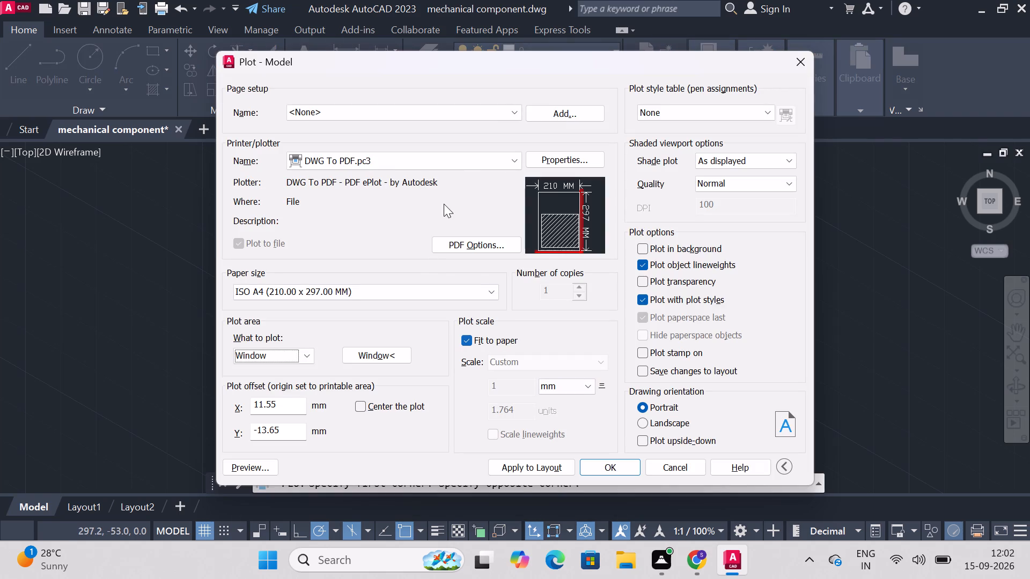
pyautogui.click(663, 421)
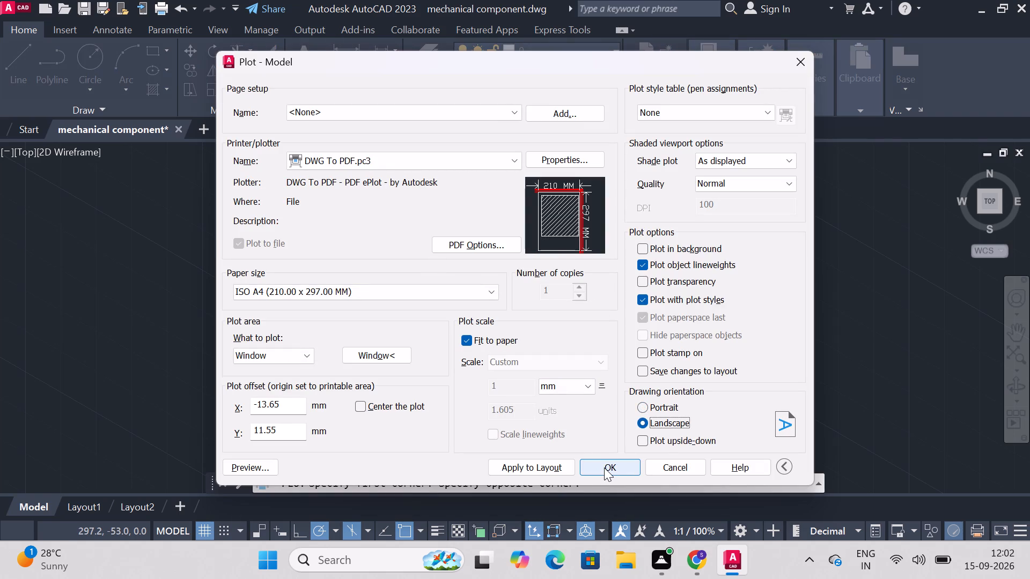
pyautogui.click(514, 109)
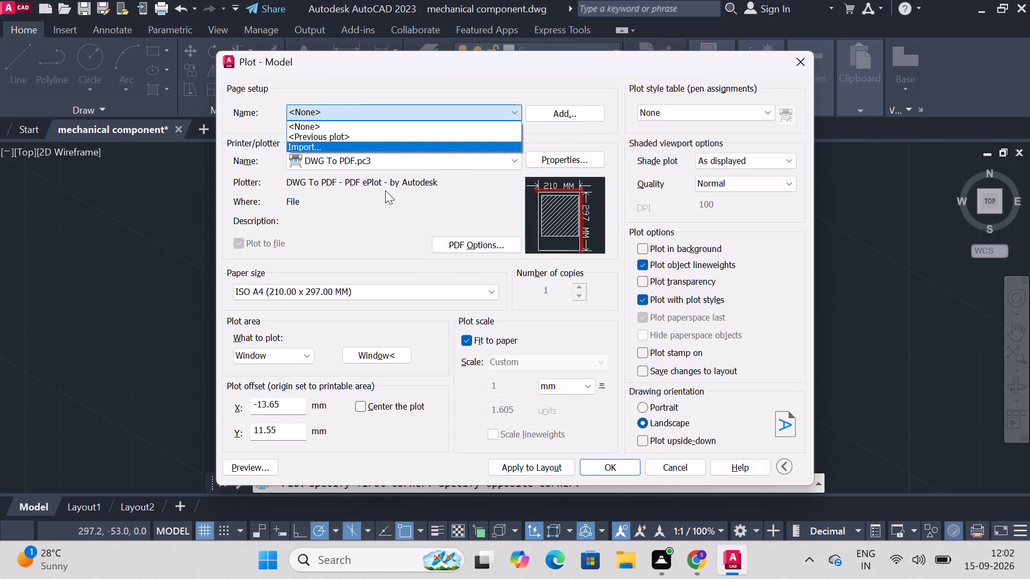
pyautogui.click(448, 108)
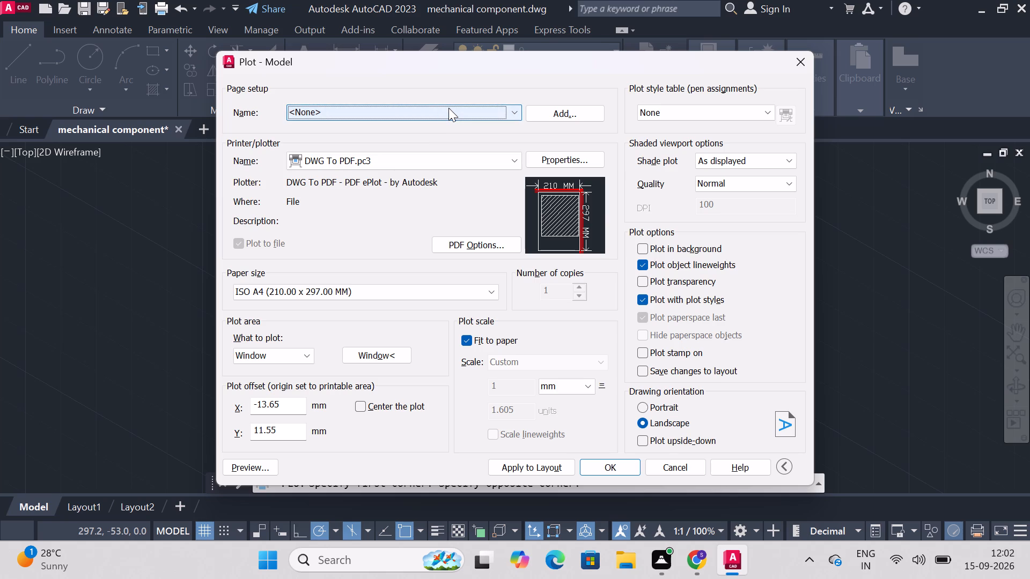
# Plot the drawing to the Desktop as mechanical component-Model.pdf and close the opened PDF.
pyautogui.click(599, 462)
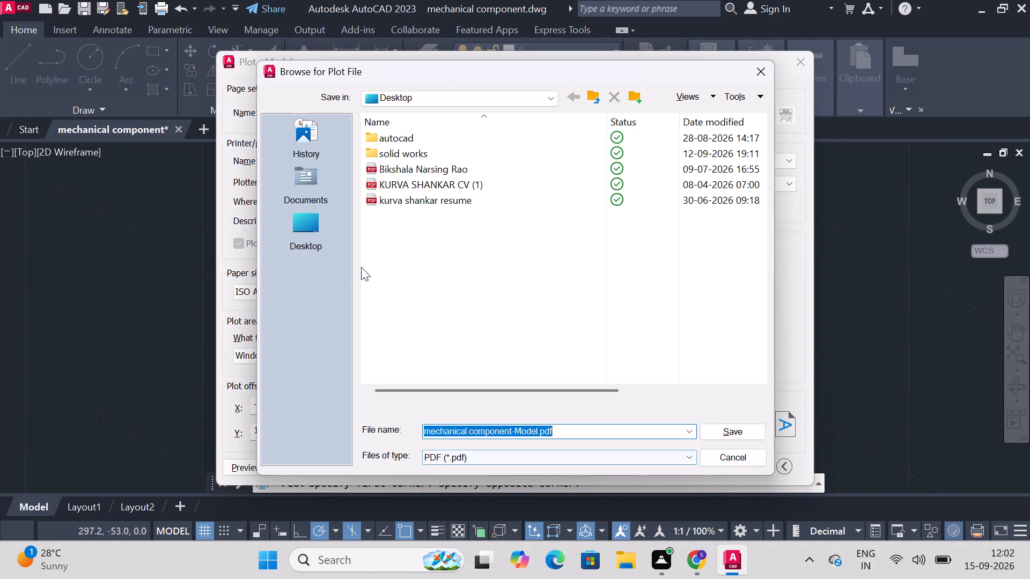
pyautogui.click(266, 237)
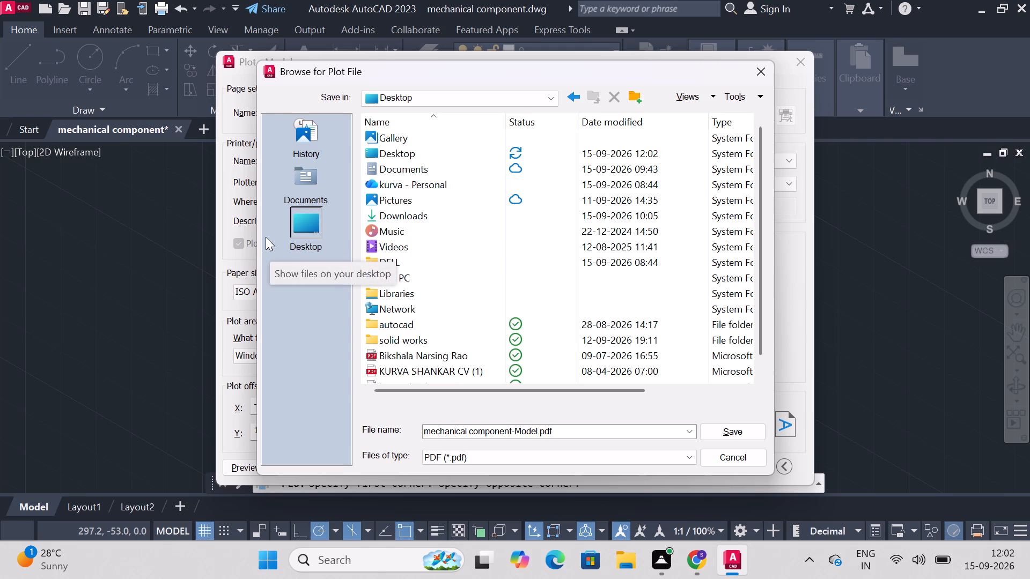
pyautogui.click(297, 225)
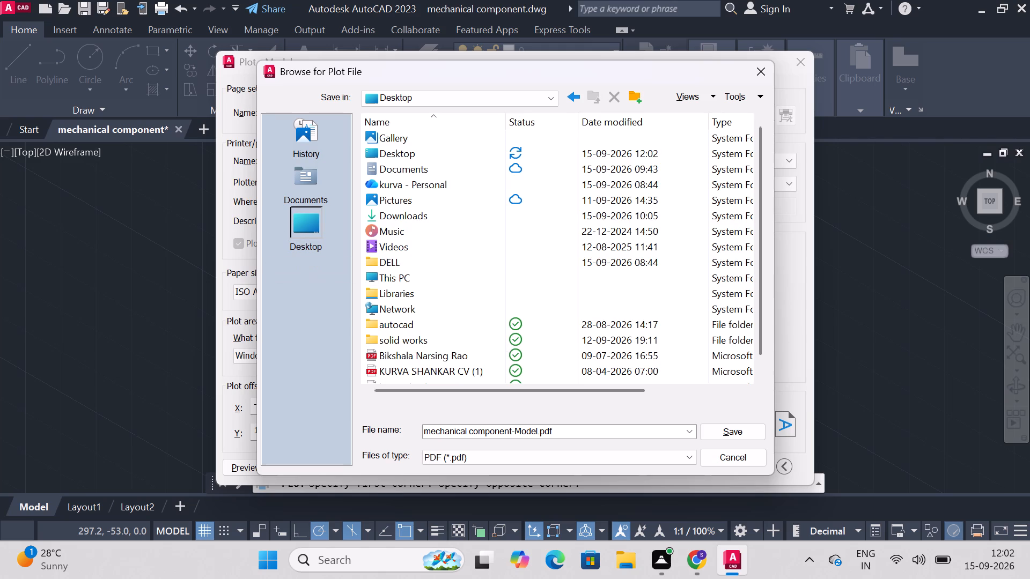
pyautogui.click(727, 430)
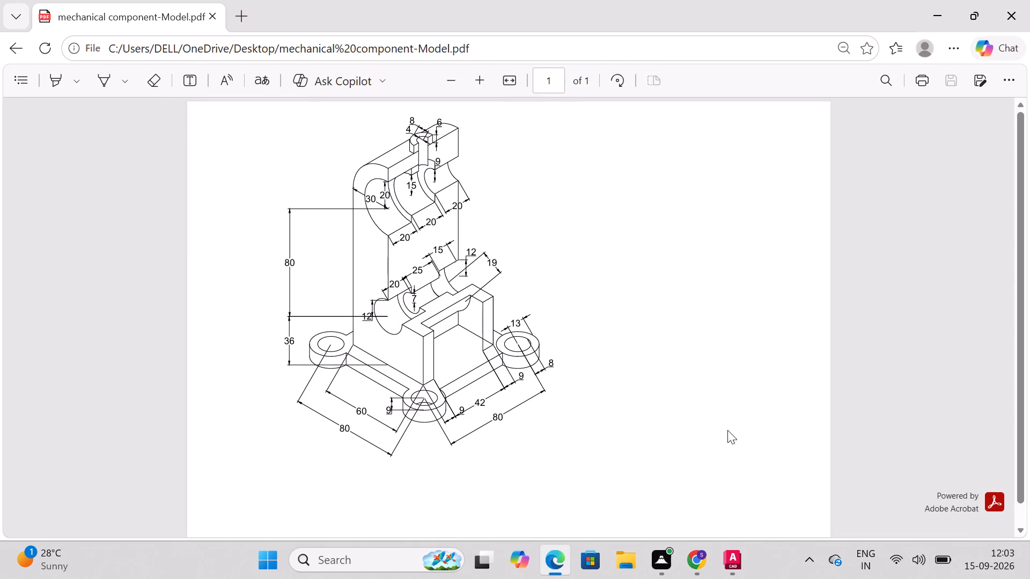
pyautogui.click(1028, 0)
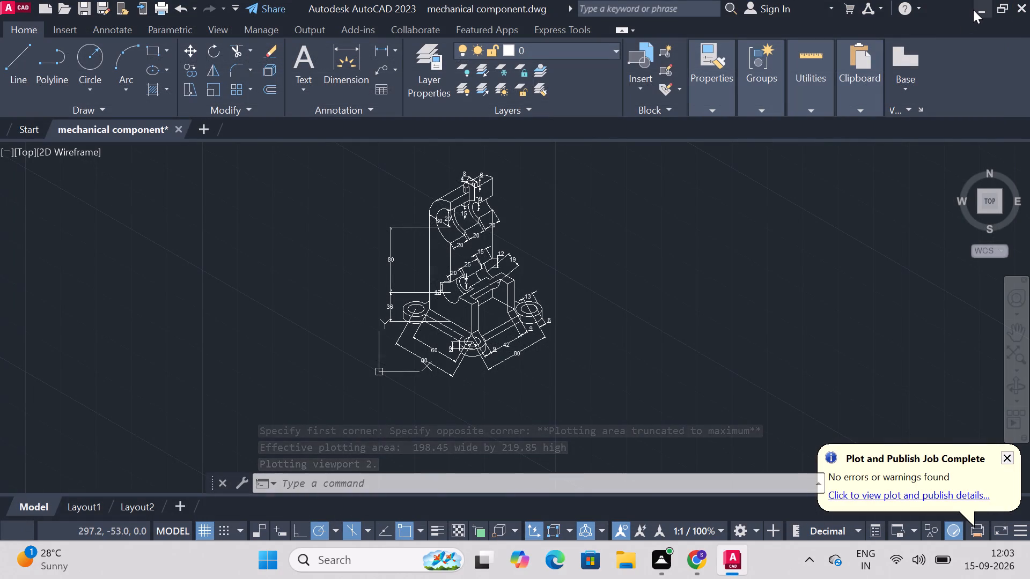